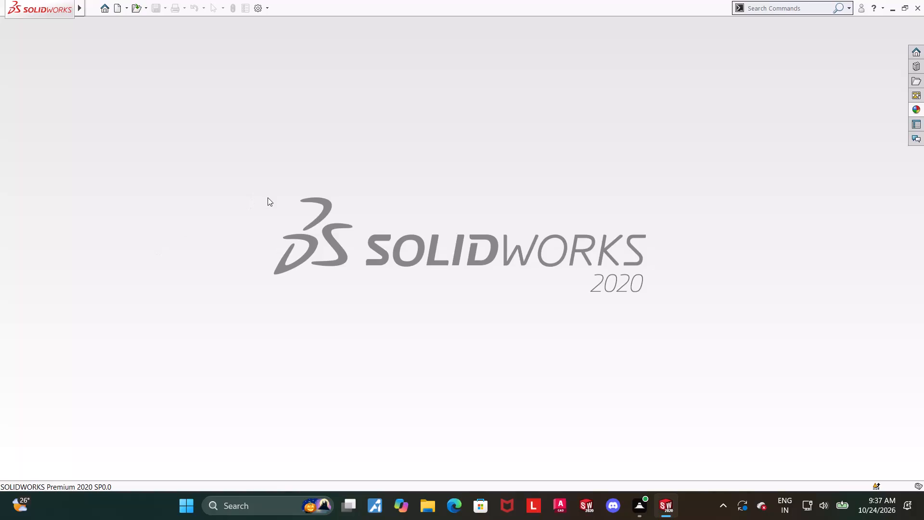
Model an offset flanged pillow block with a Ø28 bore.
Create a new part and open a sketch on the Top Plane.
click(111, 7)
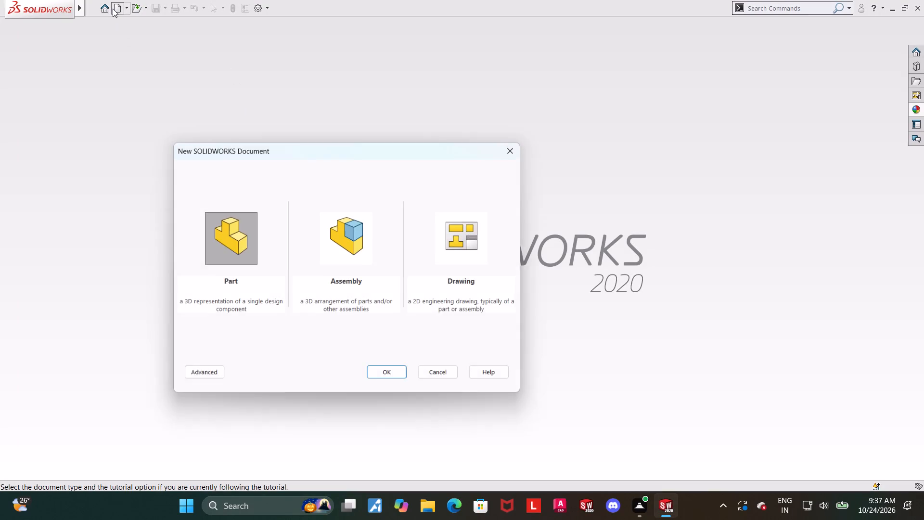
double_click(244, 230)
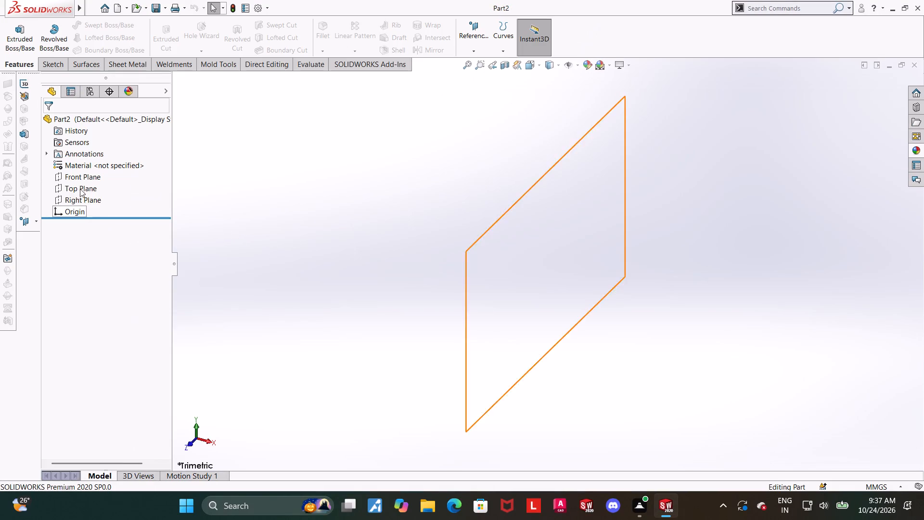
click(77, 183)
click(86, 173)
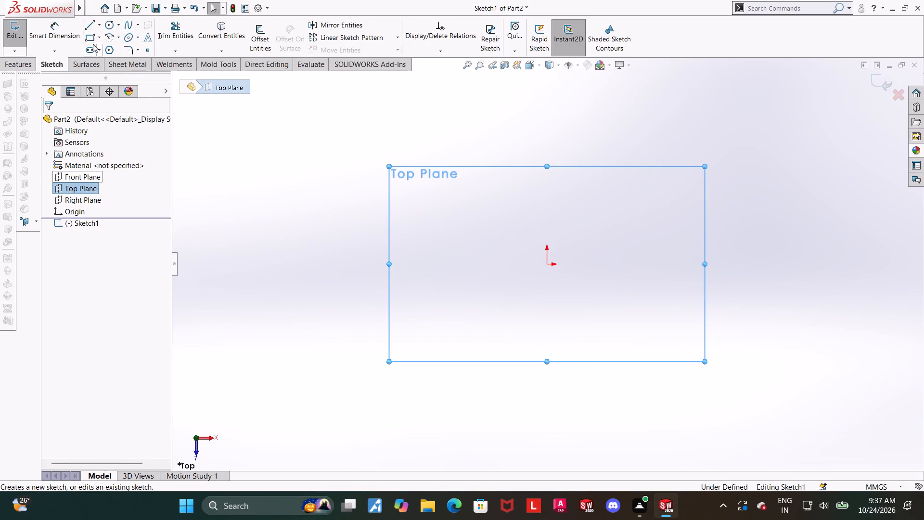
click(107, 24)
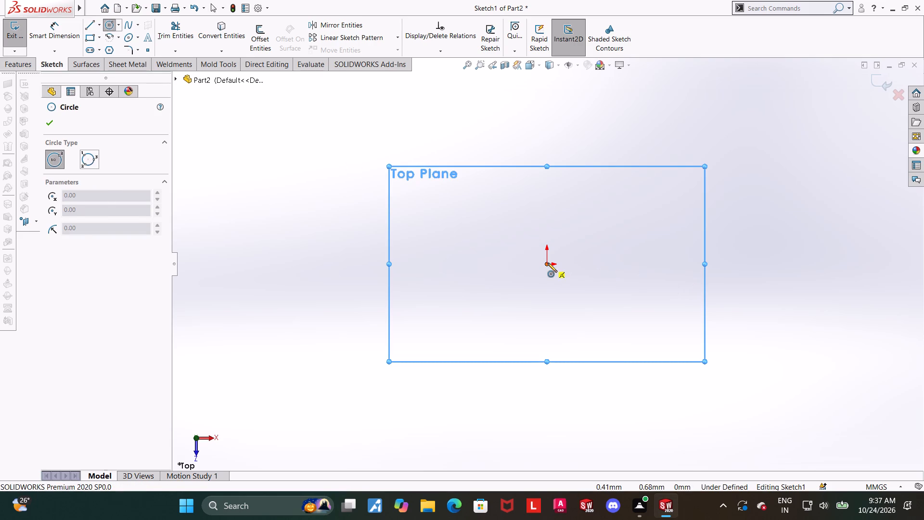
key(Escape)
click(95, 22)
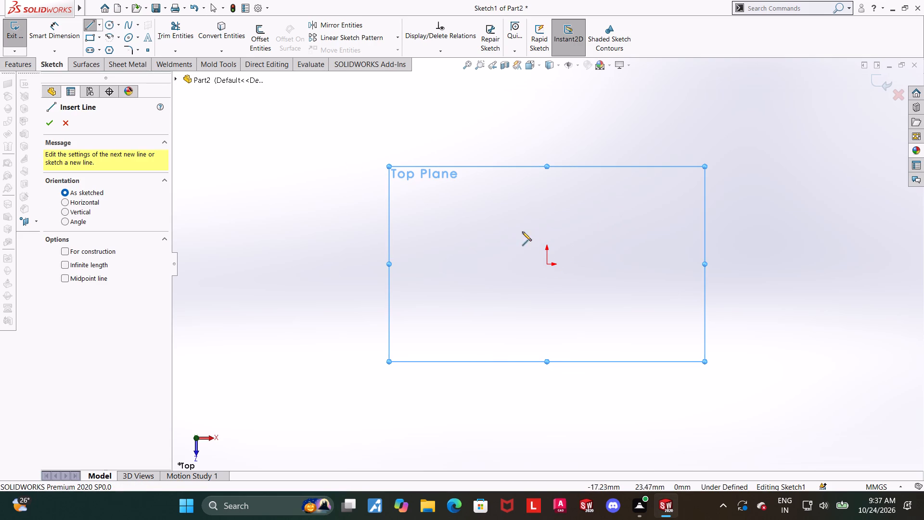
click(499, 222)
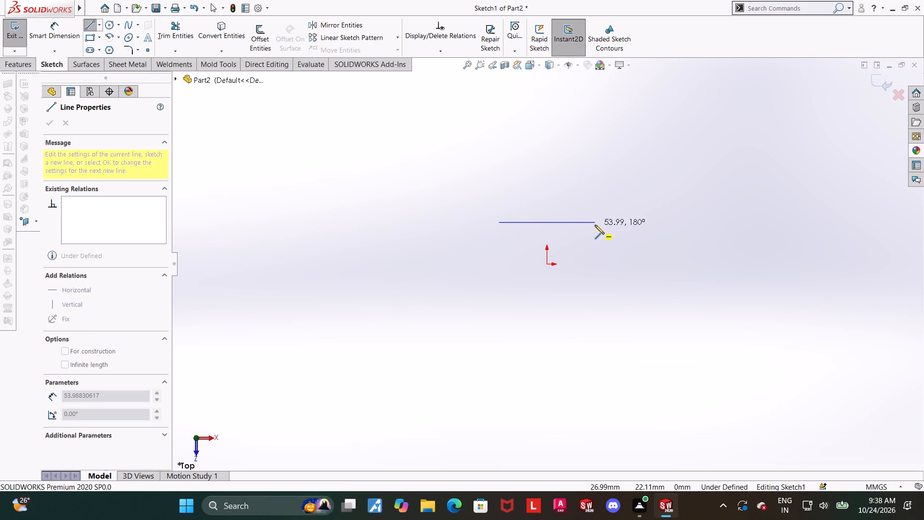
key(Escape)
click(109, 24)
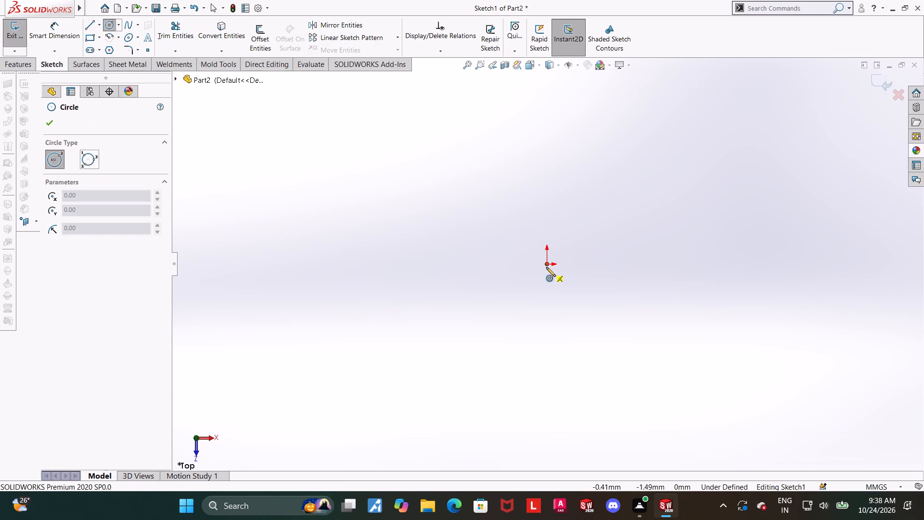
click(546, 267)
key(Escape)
Sketch a circle centred on the origin and dimension its diameter to 56 mm, entered as 28*2.
click(105, 27)
click(548, 263)
click(572, 241)
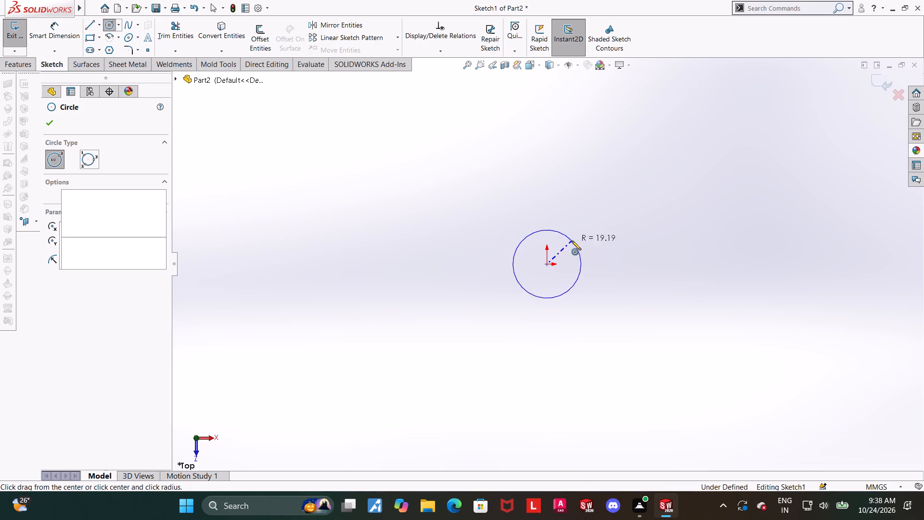
key(Escape)
click(57, 24)
click(552, 232)
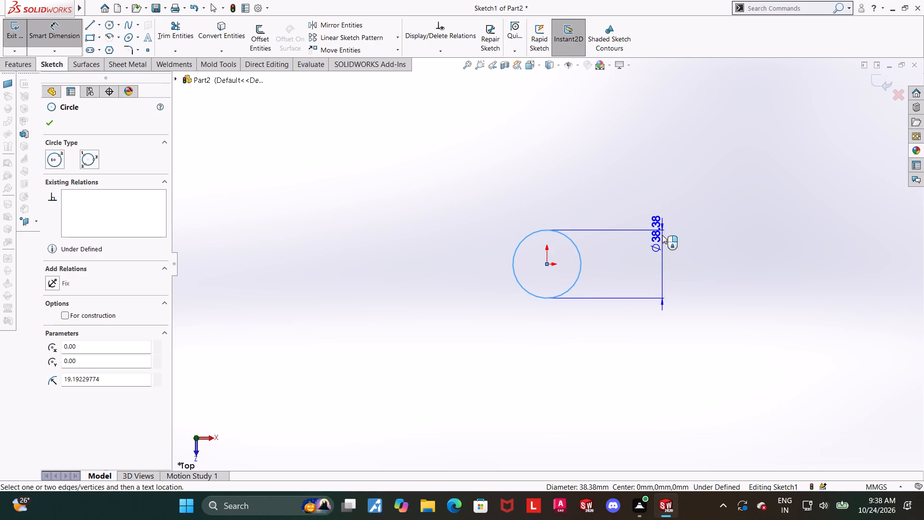
click(662, 235)
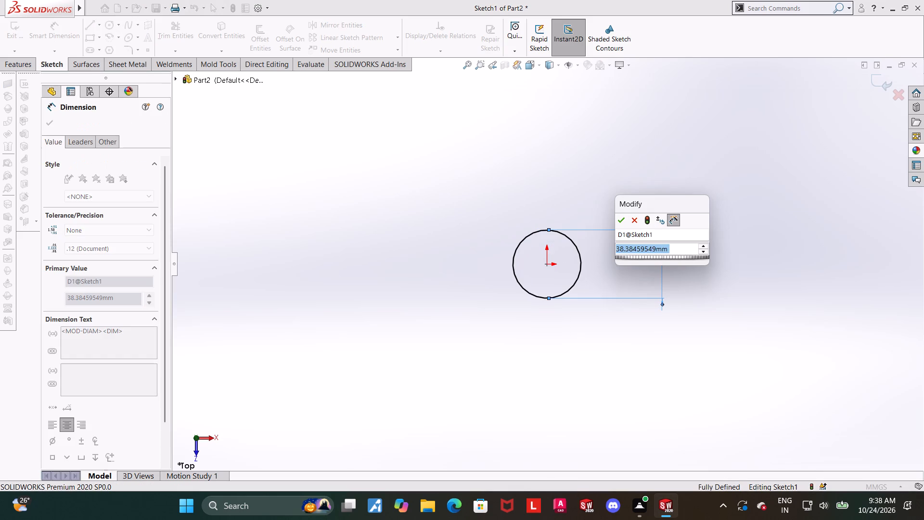
text(28)
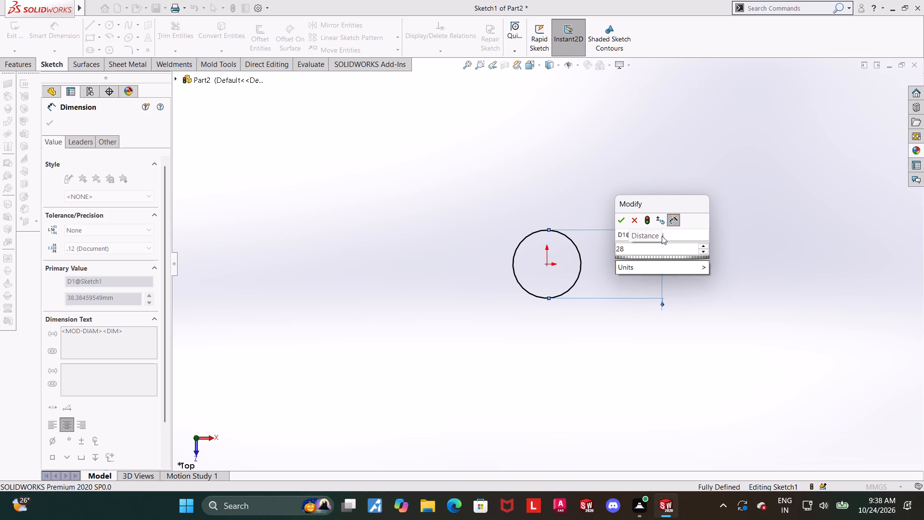
text(*2)
key(Return)
key(Escape)
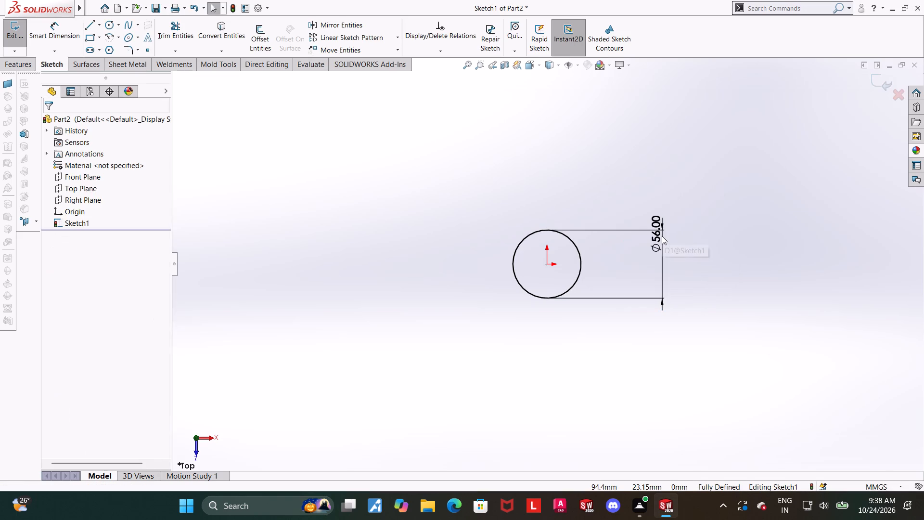
Sketch a smaller concentric circle at the origin and dimension its diameter to 22 mm.
click(105, 23)
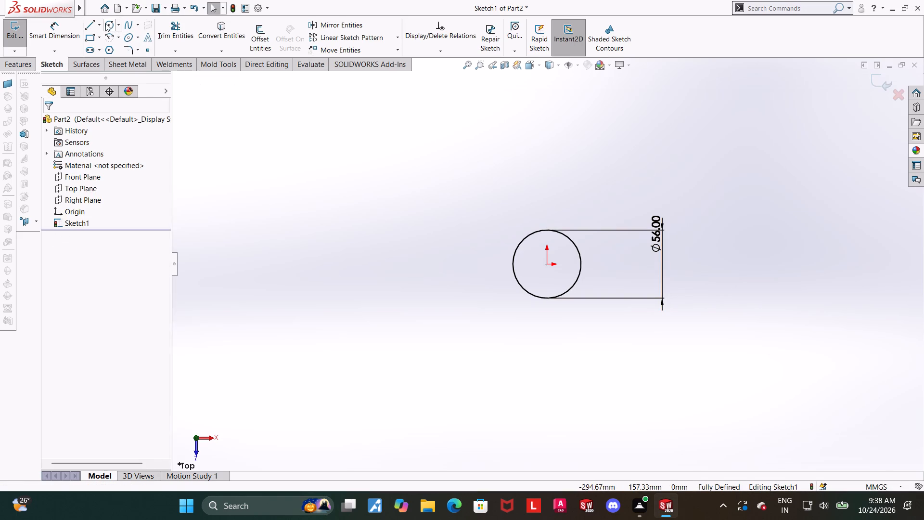
click(546, 264)
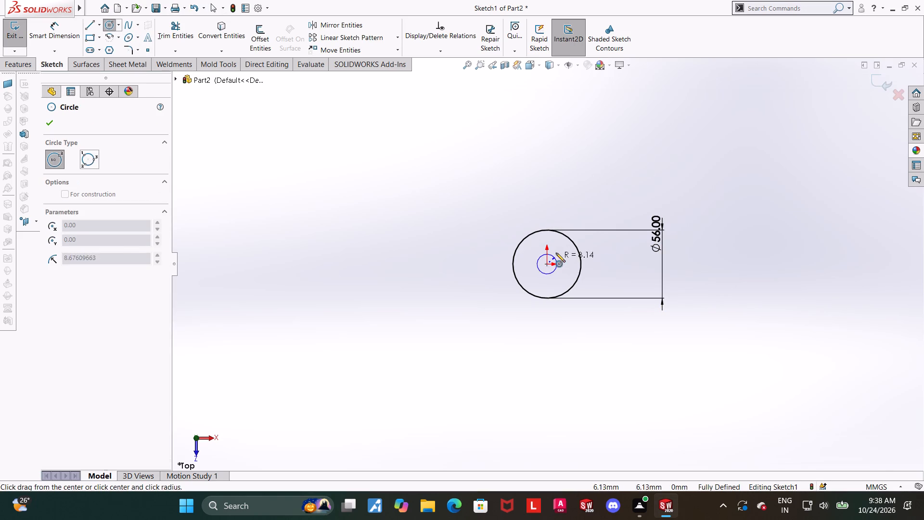
click(556, 252)
key(Escape)
click(59, 29)
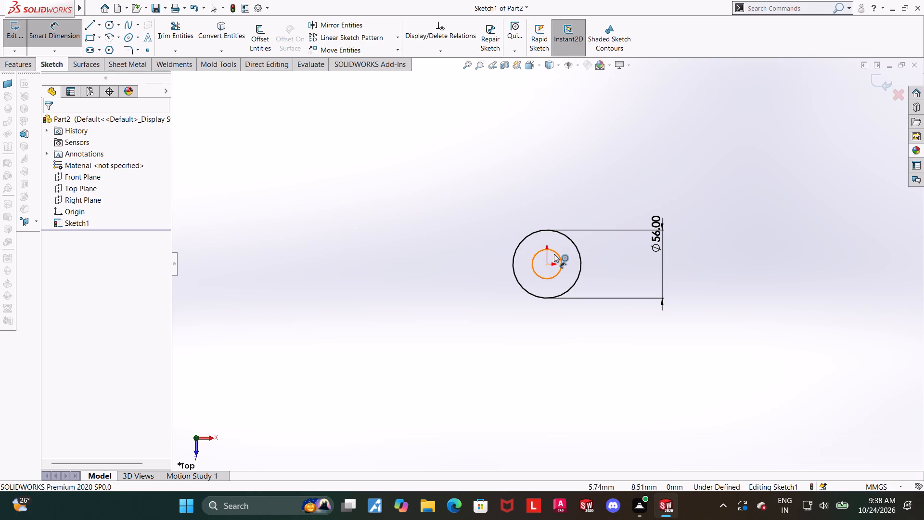
click(554, 254)
click(609, 273)
text(22)
key(Return)
key(Escape)
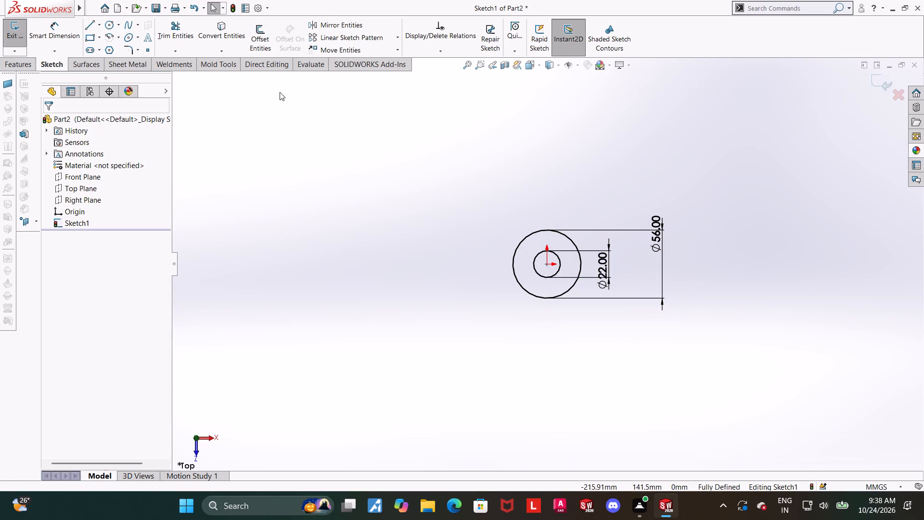
Sketch a horizontal centerline from the origin toward negative X and dimension its length to 88 mm.
click(90, 26)
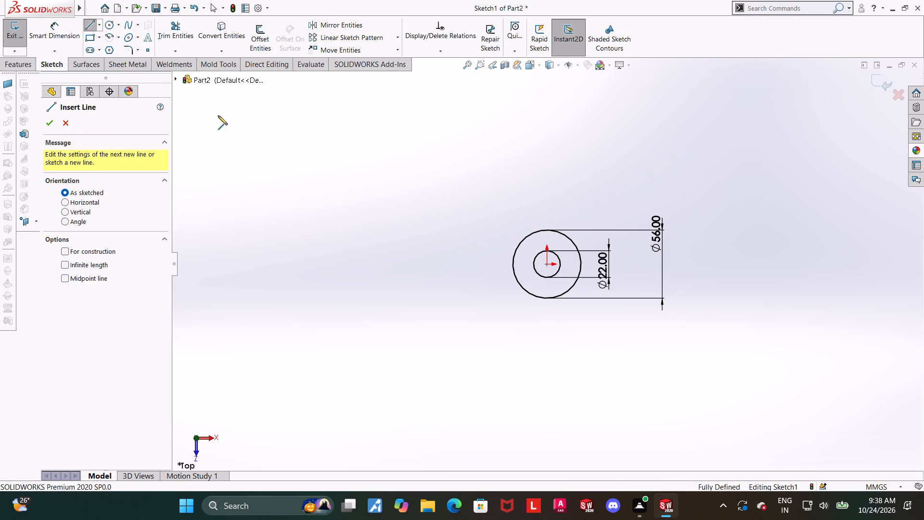
key(Escape)
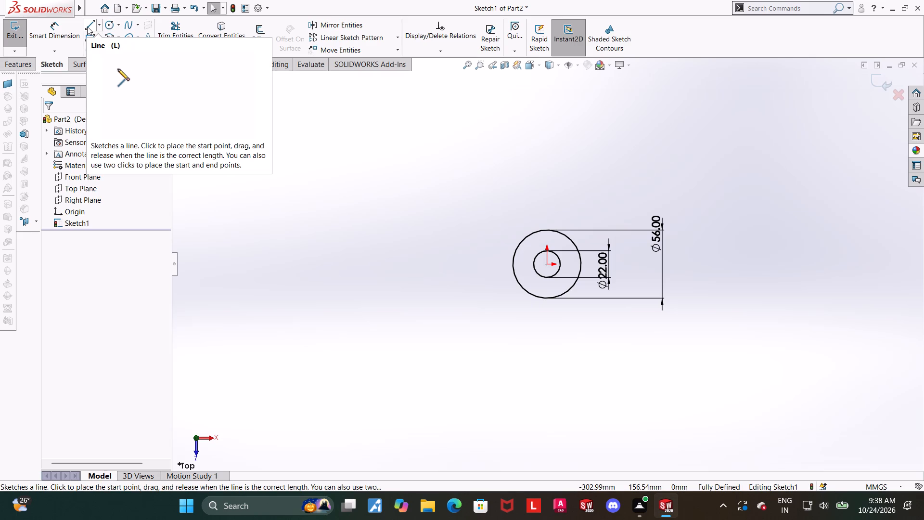
click(101, 29)
click(103, 53)
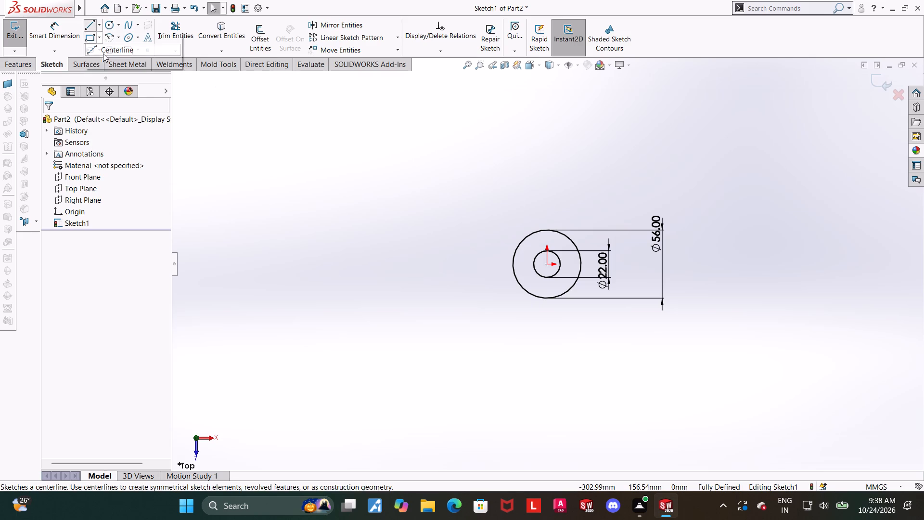
click(548, 267)
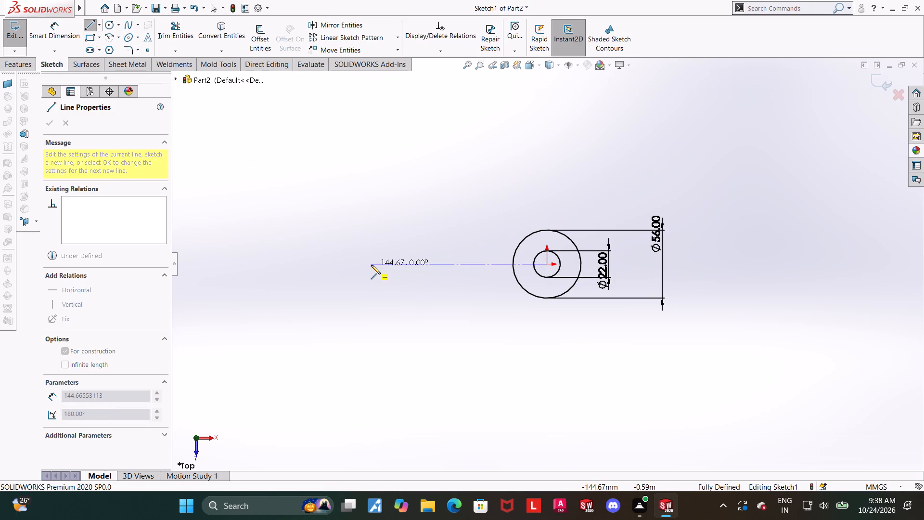
click(371, 265)
key(Escape)
click(59, 43)
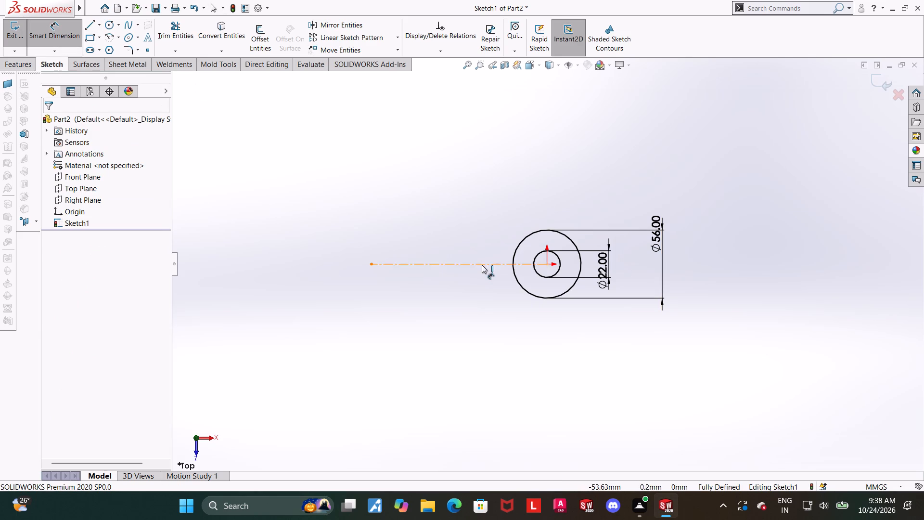
click(482, 265)
click(478, 372)
text(88)
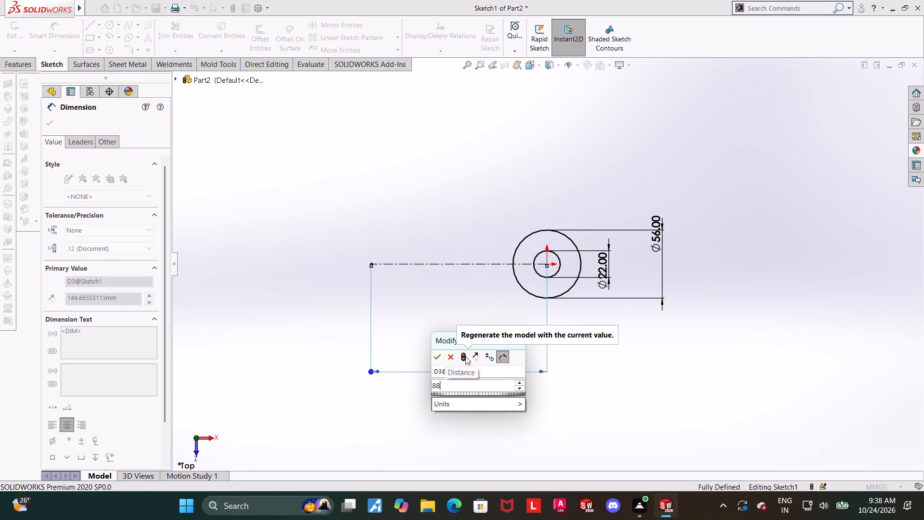
key(Return)
key(Escape)
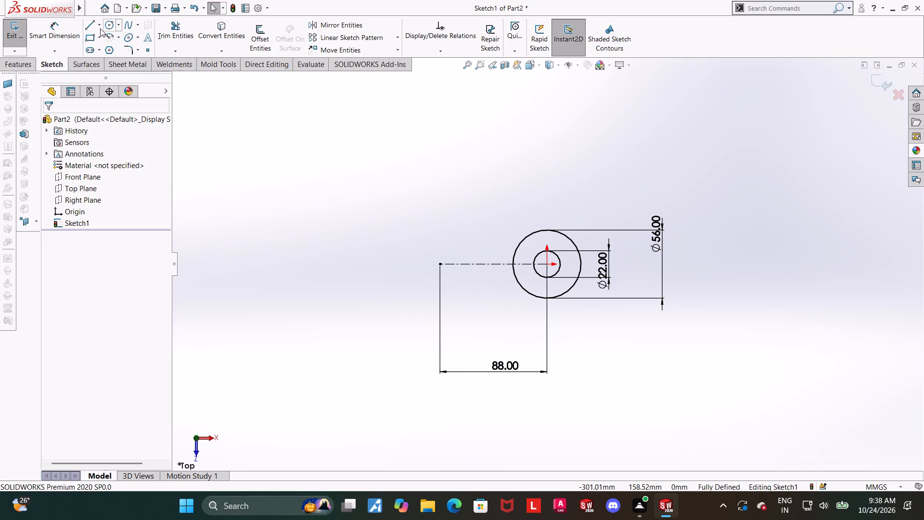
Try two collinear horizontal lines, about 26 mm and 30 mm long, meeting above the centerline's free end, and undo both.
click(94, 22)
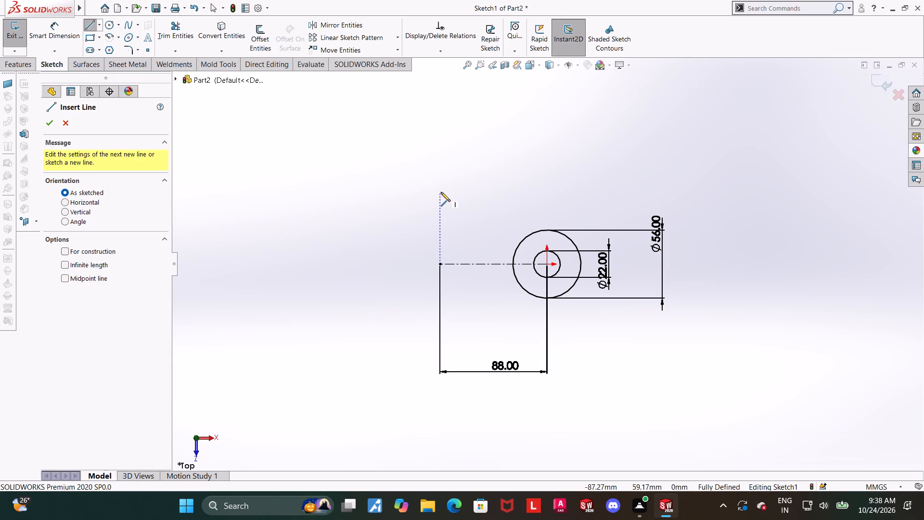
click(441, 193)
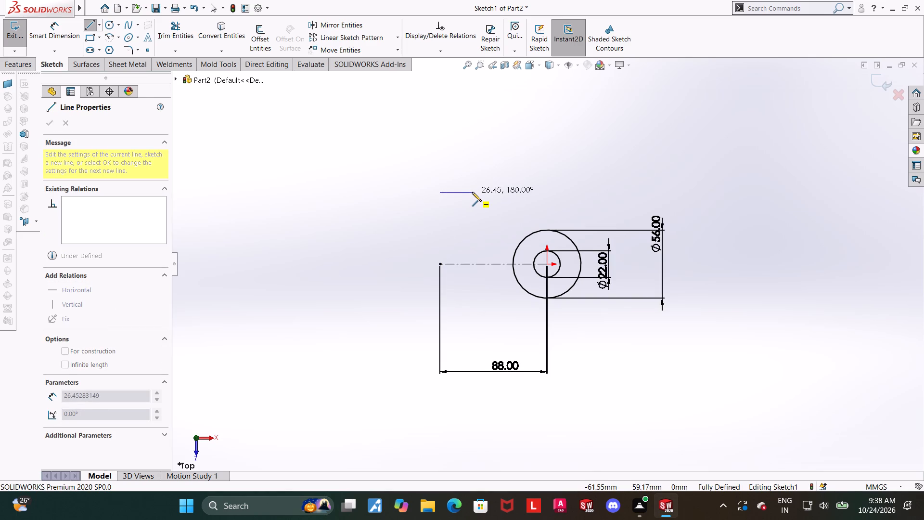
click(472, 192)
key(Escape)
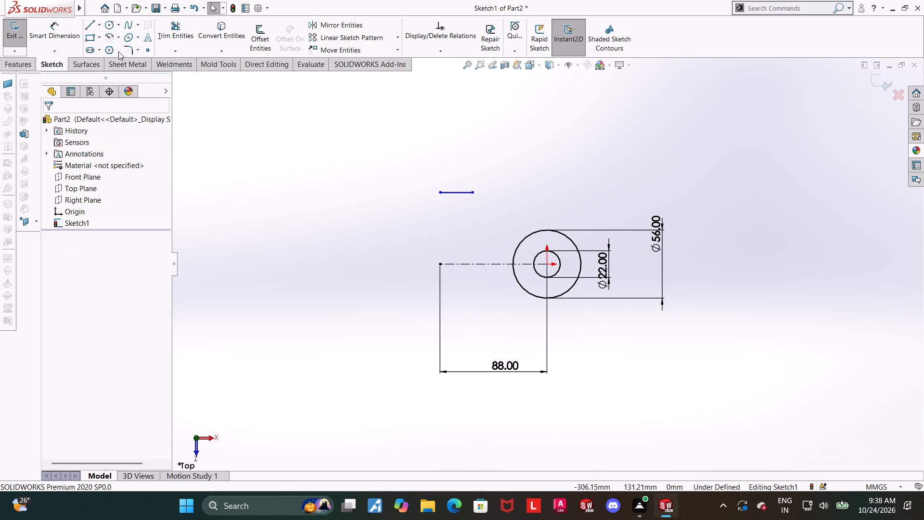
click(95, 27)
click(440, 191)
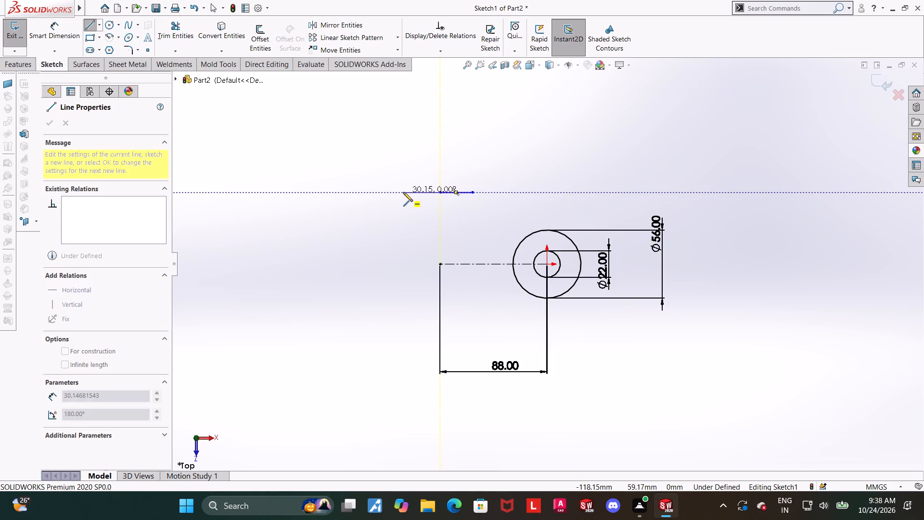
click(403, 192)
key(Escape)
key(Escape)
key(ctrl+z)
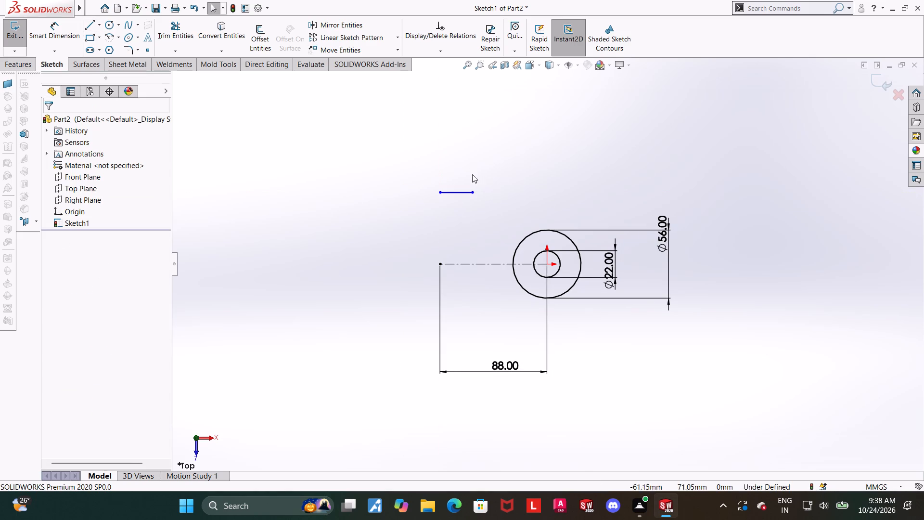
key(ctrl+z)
Sketch a horizontal midpoint line about 61 mm long, centred about 53 mm above the centerline's free end.
click(99, 26)
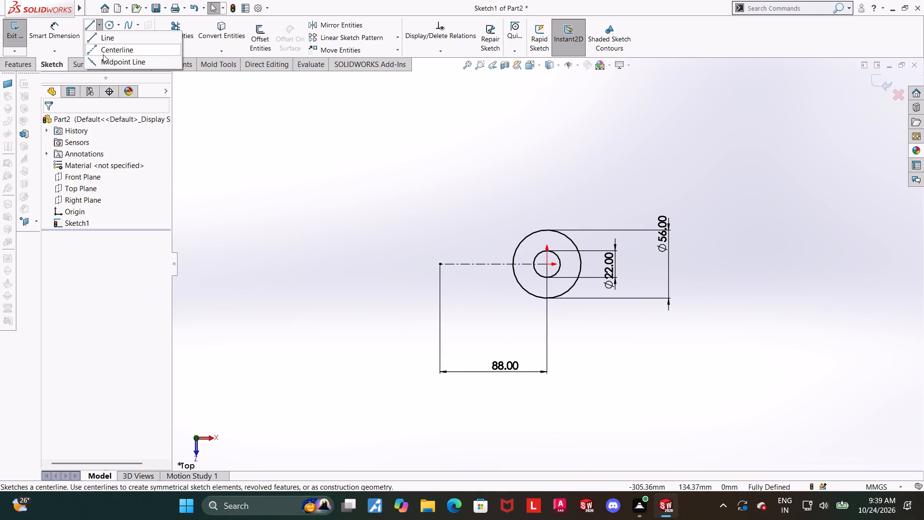
click(106, 66)
click(439, 199)
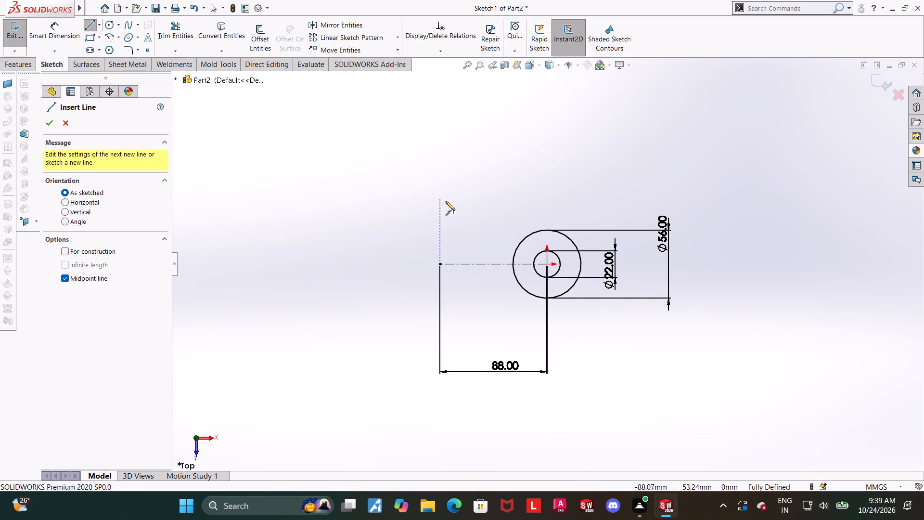
click(477, 199)
key(Escape)
key(Escape)
Mirror the horizontal midpoint line about the 88 mm centerline, keeping the original.
click(314, 23)
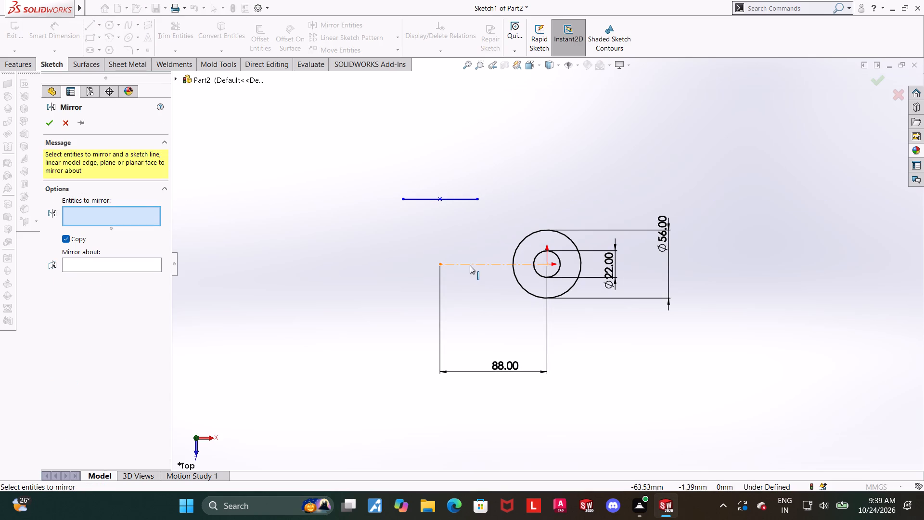
click(453, 197)
click(131, 262)
drag(131, 260, 136, 260)
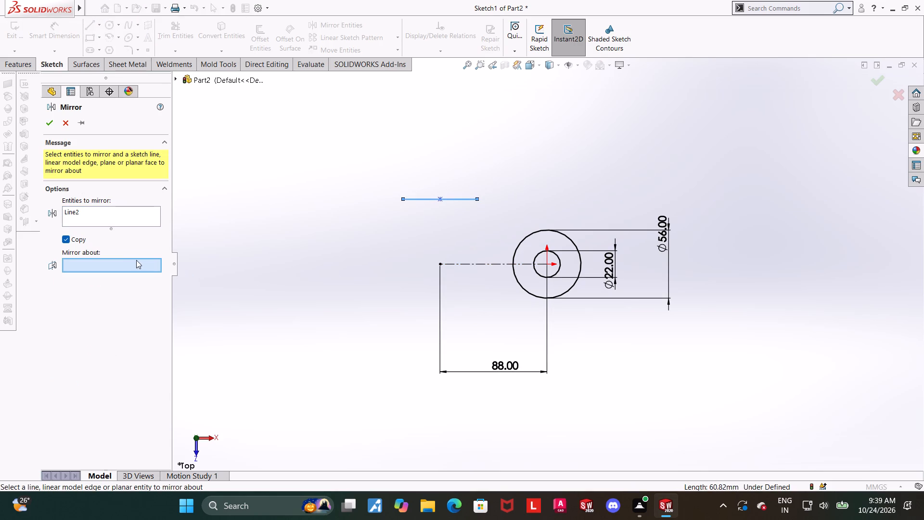
drag(136, 260, 187, 260)
click(493, 265)
click(50, 127)
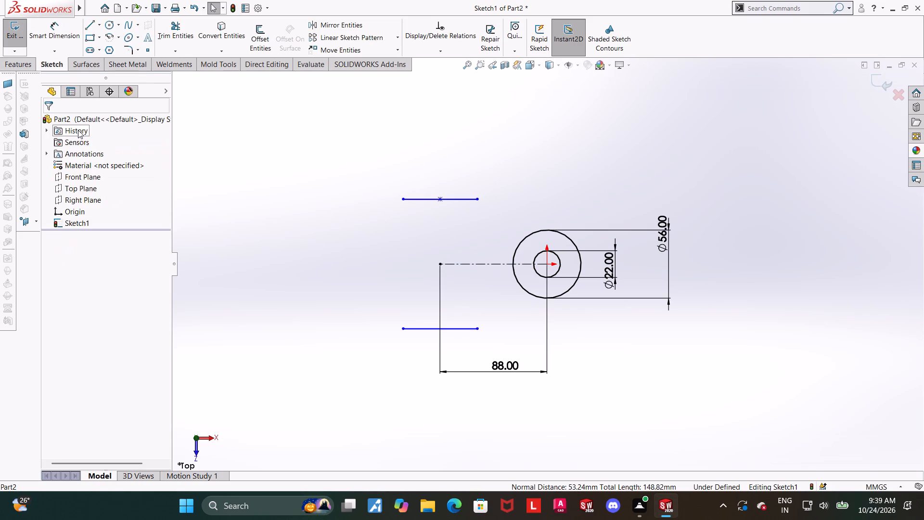
key(Escape)
Dimension the upper horizontal line's length to 56 mm.
click(64, 29)
click(430, 199)
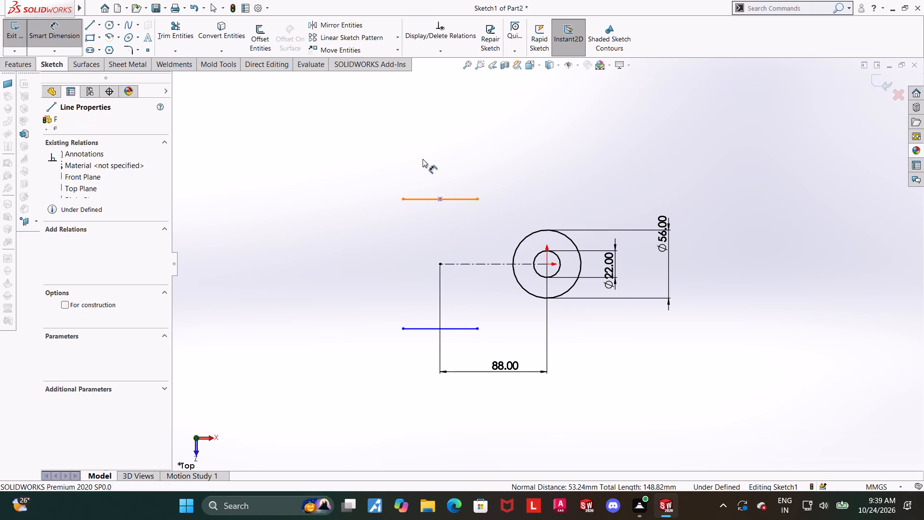
click(422, 153)
key(4)
key(BackSpace)
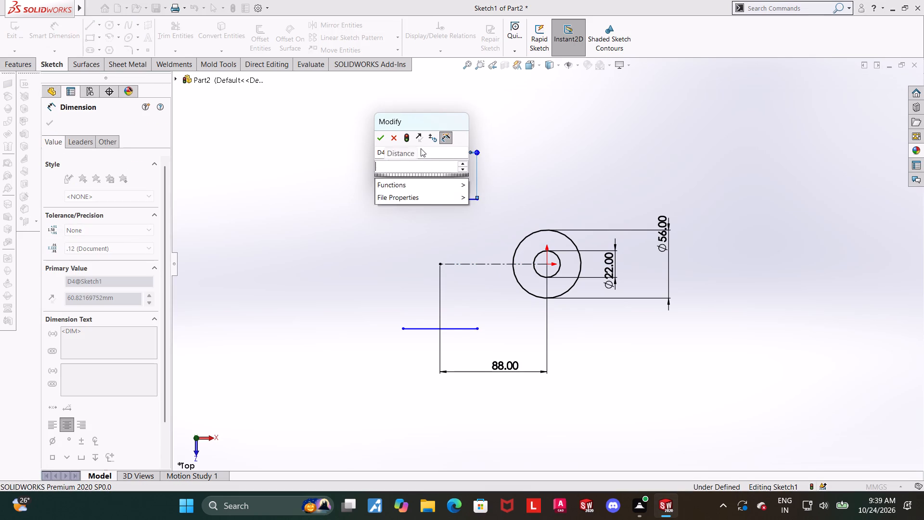
text(56)
key(Return)
key(Escape)
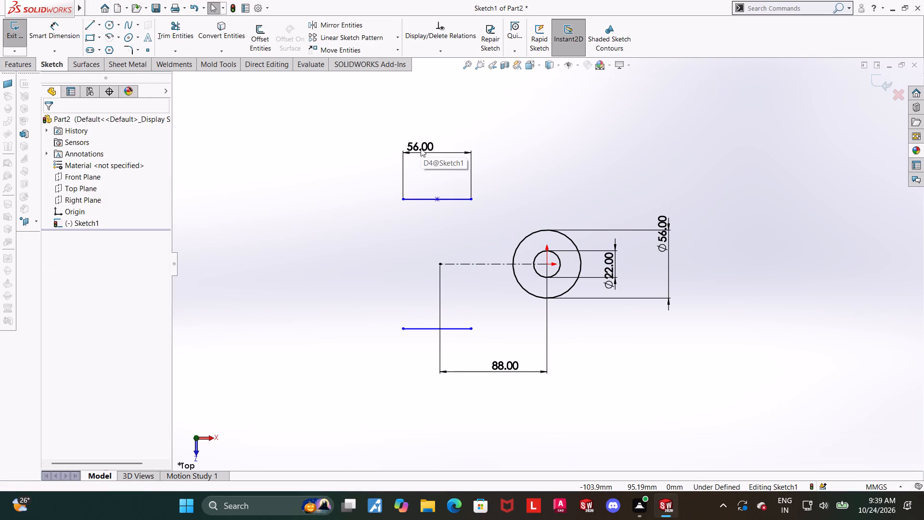
Add Vertical relations between the two lines' outer endpoints and between their endpoints nearer the circles.
click(424, 229)
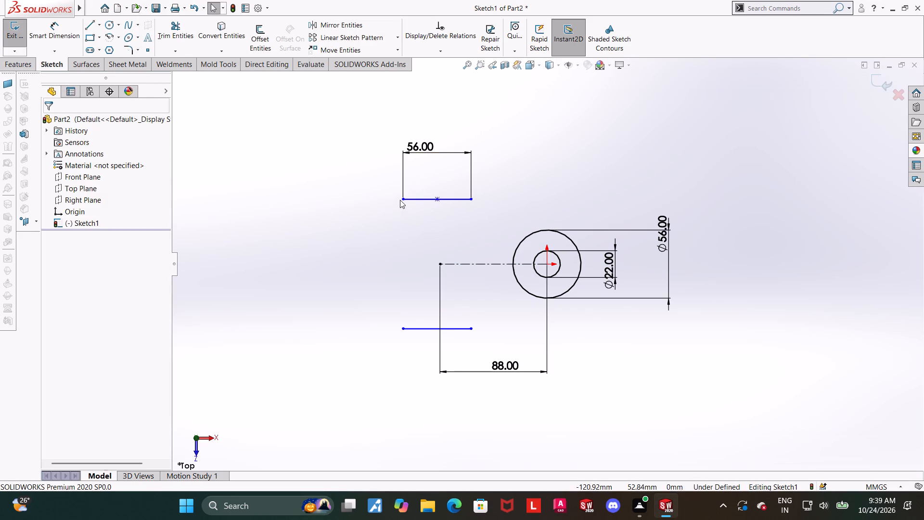
click(400, 200)
ctrl+click(405, 327)
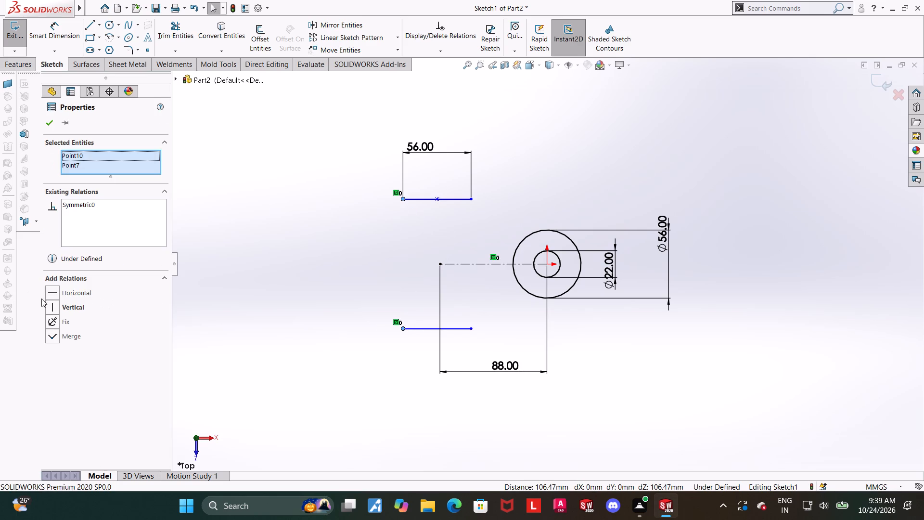
click(56, 306)
drag(252, 345, 261, 341)
click(472, 199)
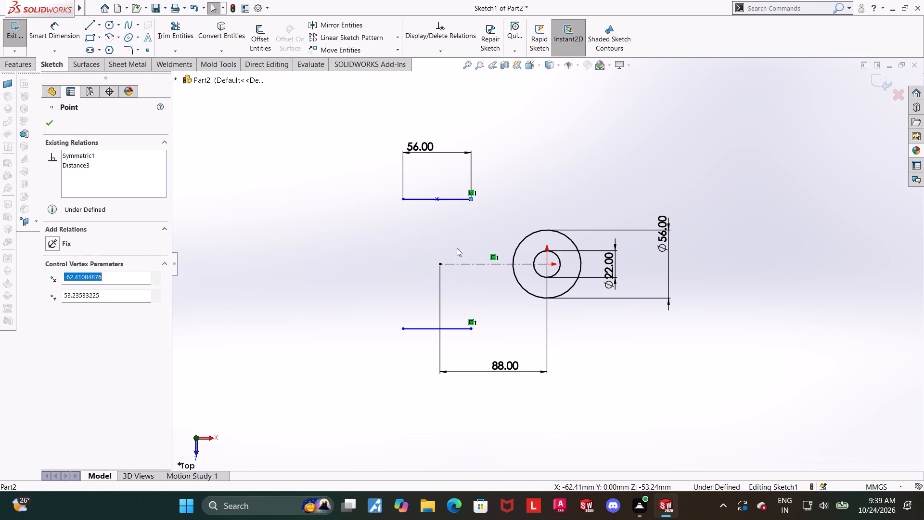
ctrl+click(470, 330)
click(55, 301)
click(248, 329)
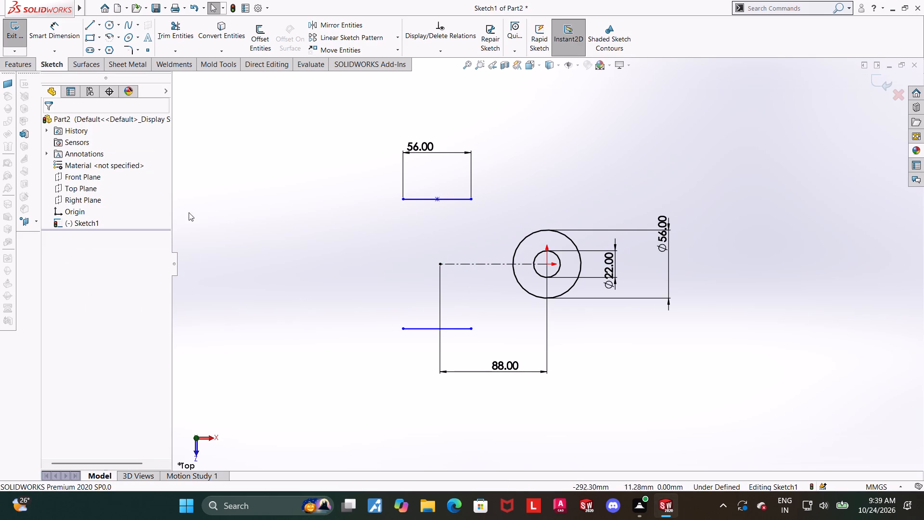
Sketch a 3 Point Arc of about 59 mm radius joining the two lines' outer endpoints, bulging away from the circles.
click(118, 38)
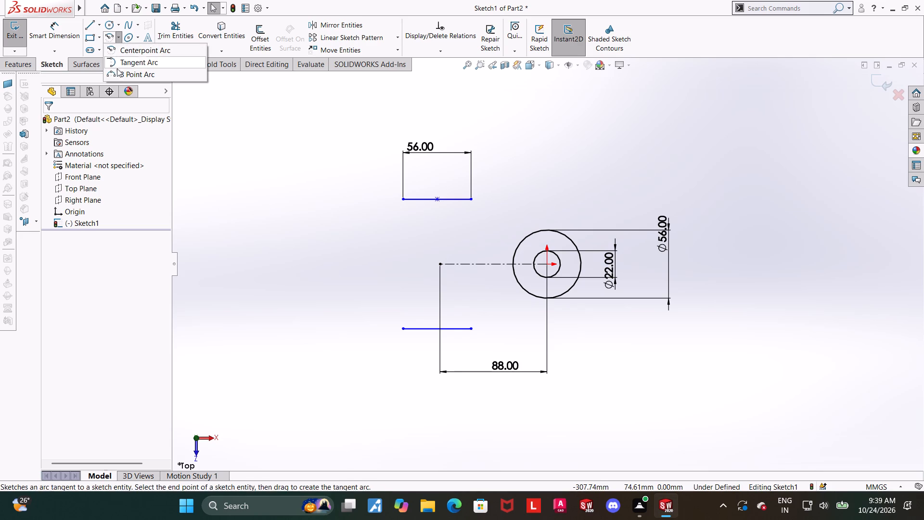
click(117, 73)
click(400, 328)
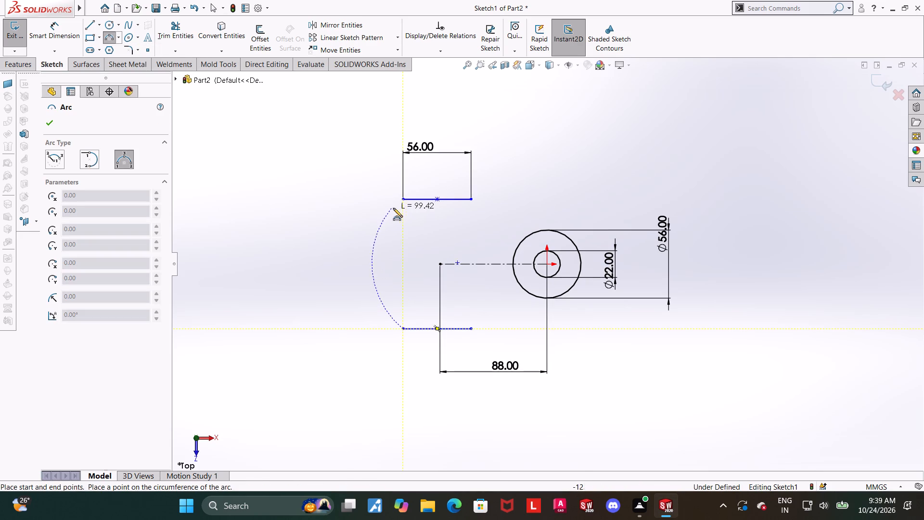
click(401, 199)
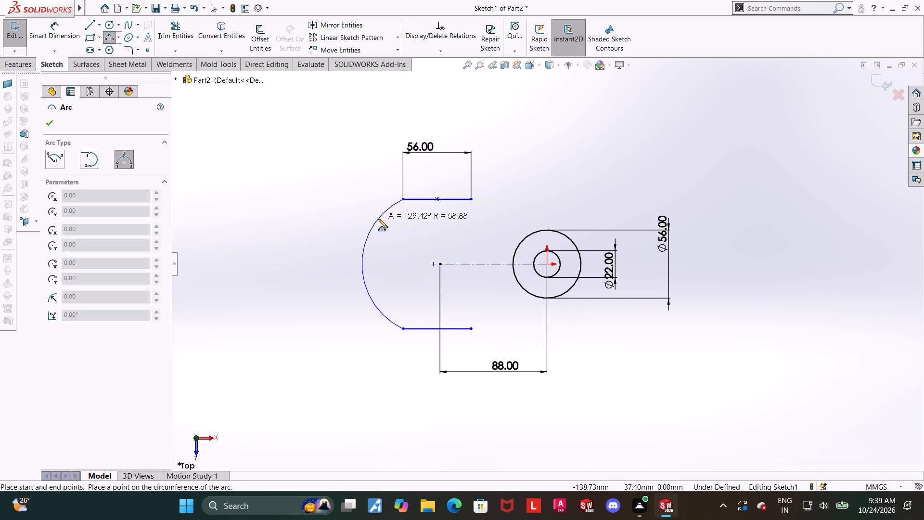
click(378, 219)
key(Escape)
key(Escape)
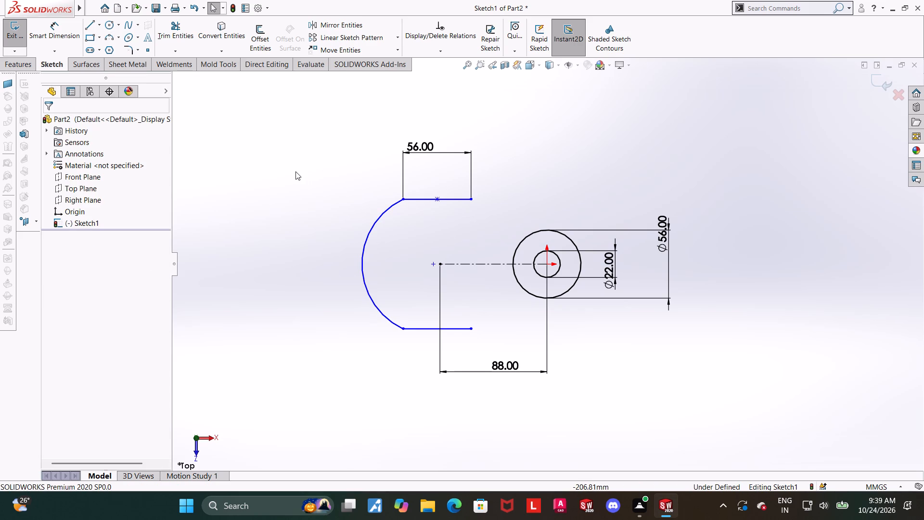
Dimension the outer arc's radius to 58 mm.
click(75, 26)
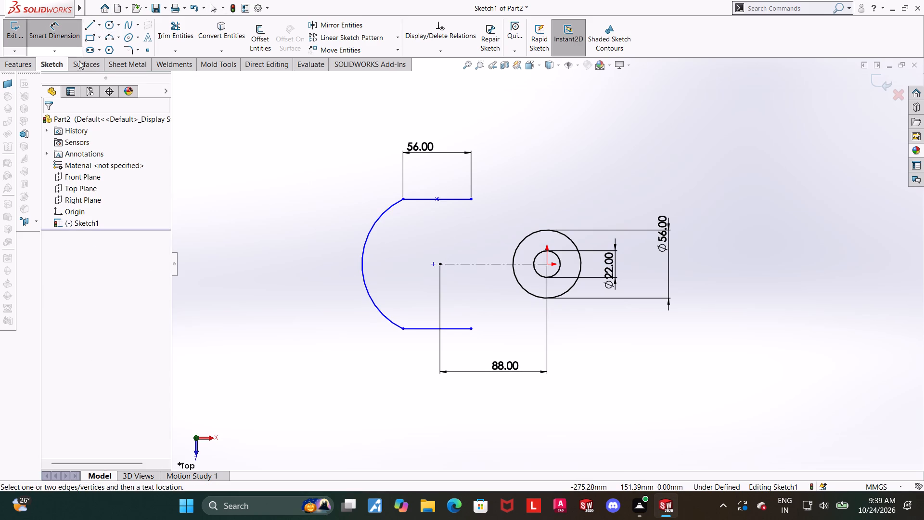
click(366, 239)
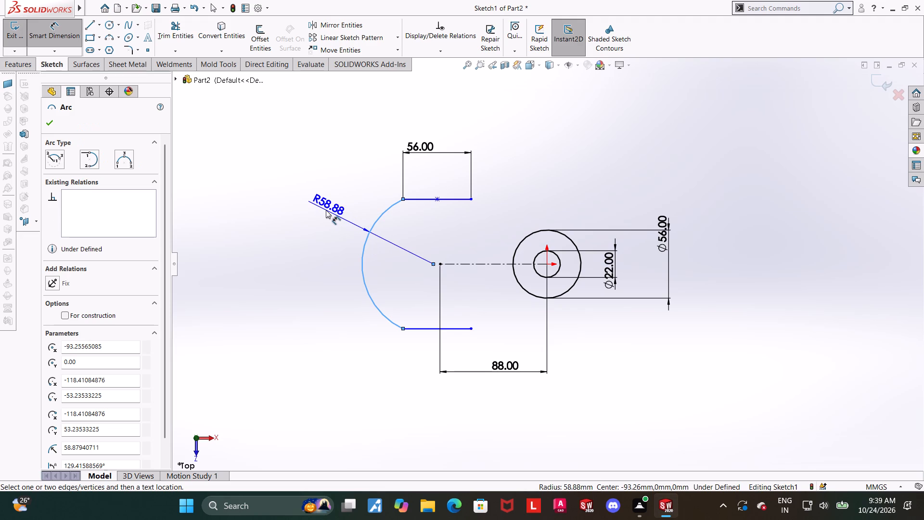
click(326, 210)
text(58)
key(Return)
key(Escape)
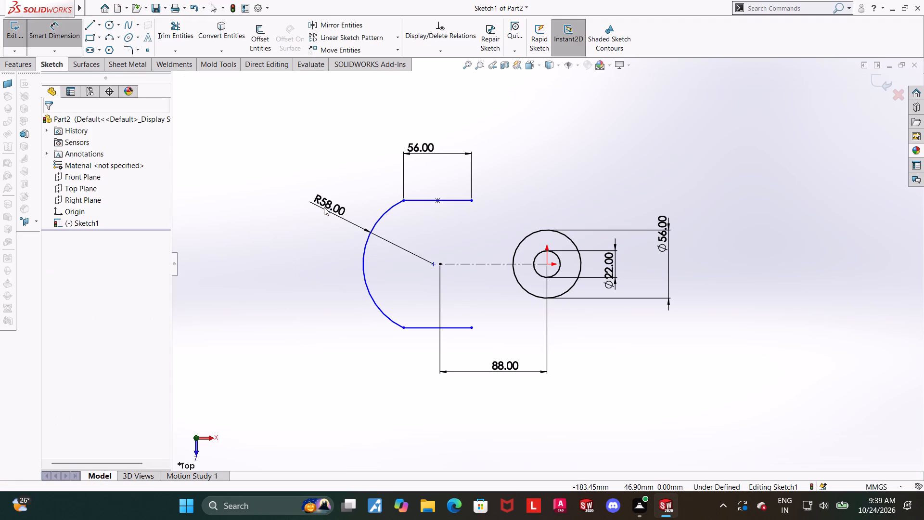
key(Escape)
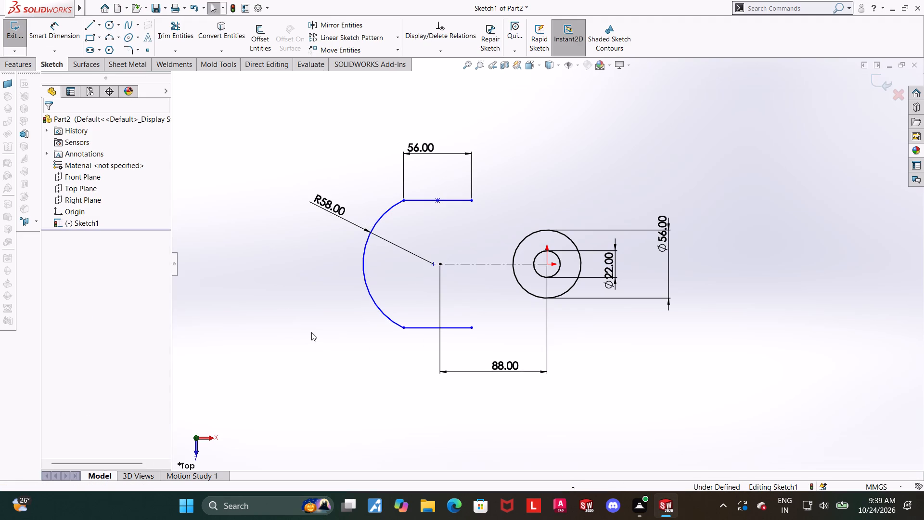
Draw horizontal lines from the 56 mm circle's top and bottom quadrants toward the arc, ending just short of the centerline's free end.
click(86, 26)
click(546, 230)
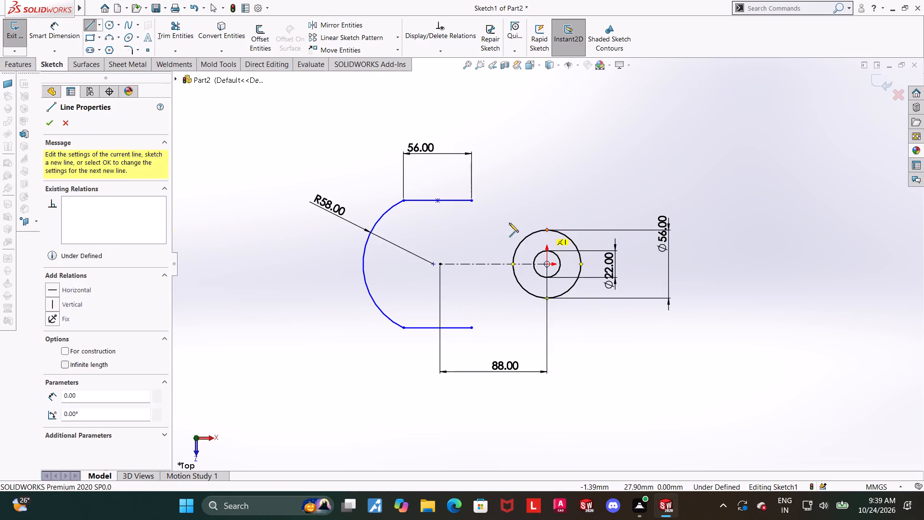
click(462, 230)
key(Escape)
key(Escape)
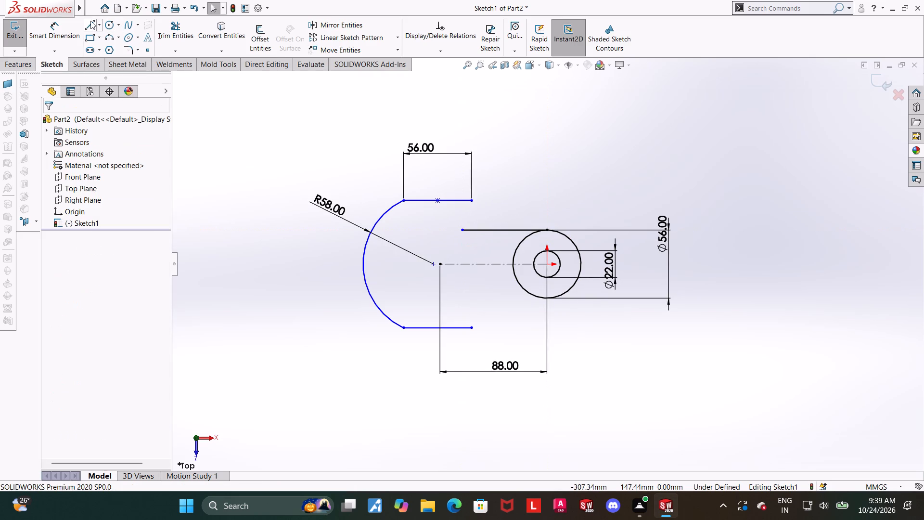
click(90, 21)
click(546, 298)
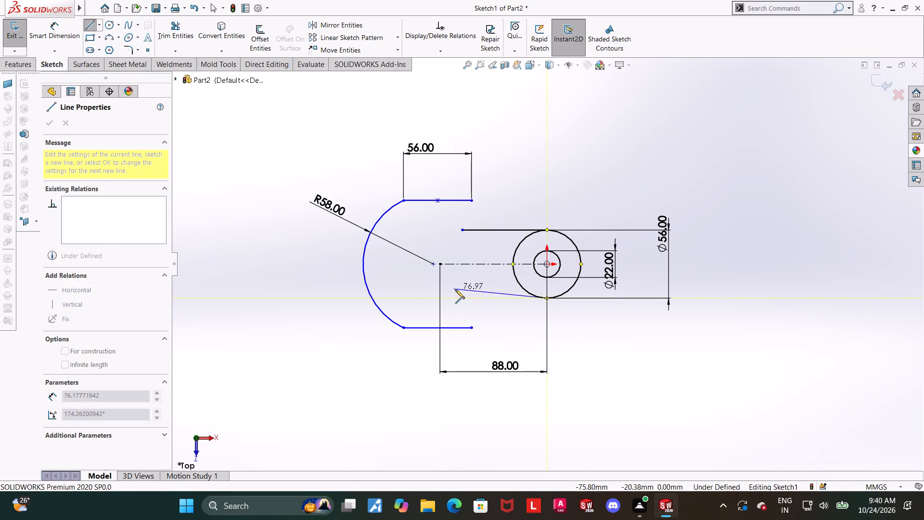
click(455, 297)
key(Escape)
key(Escape)
key(Escape)
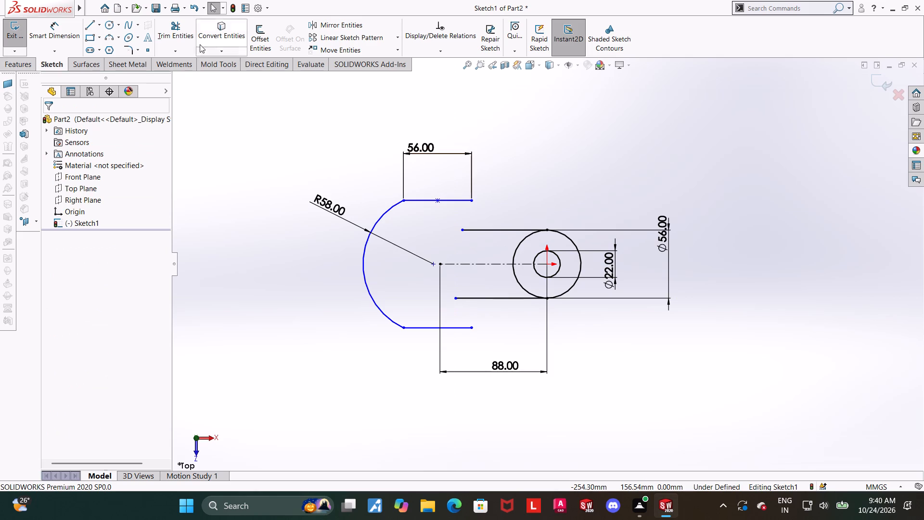
Trim away the half of the 56 mm circle lying between the two new horizontal lines.
click(188, 28)
drag(533, 243, 503, 247)
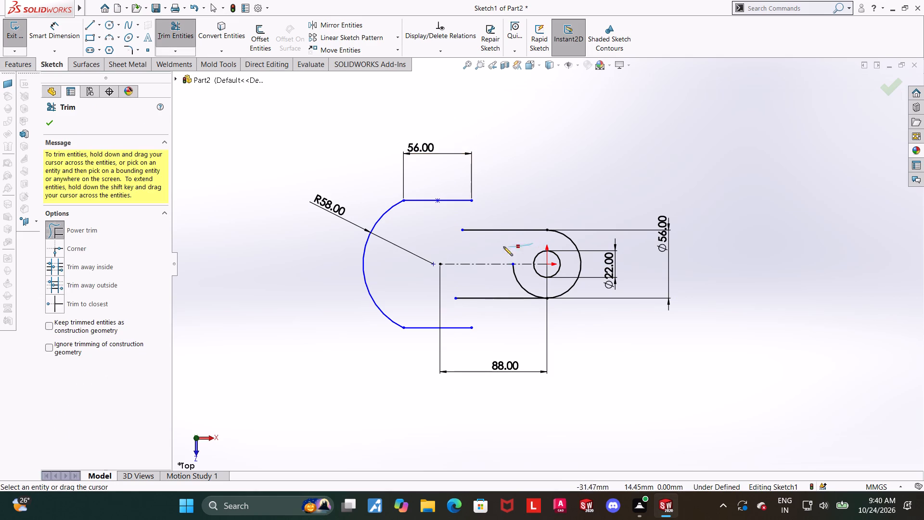
drag(503, 247, 488, 245)
drag(533, 286, 502, 280)
key(Escape)
key(Escape)
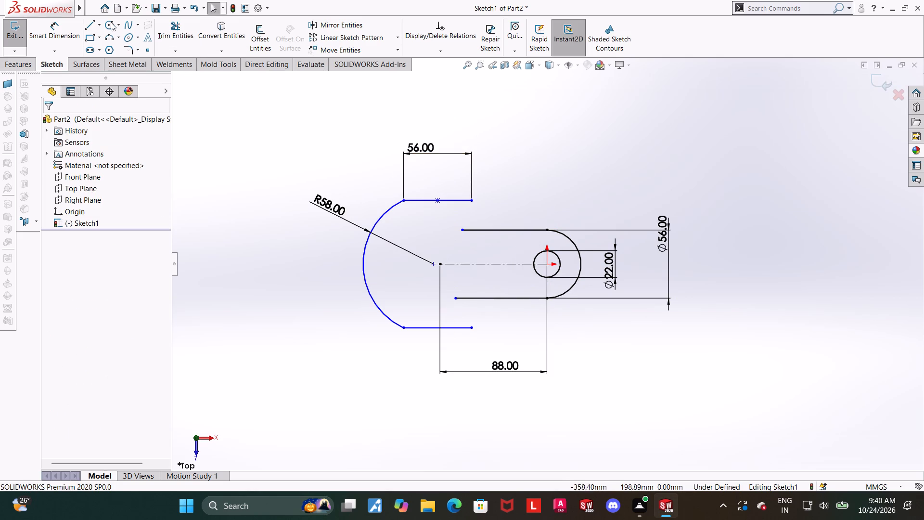
Sketch a 3 Point Arc of about 56 mm radius joining the 56 mm lines' endpoints nearer the origin, bulging toward the circles.
double_click(104, 38)
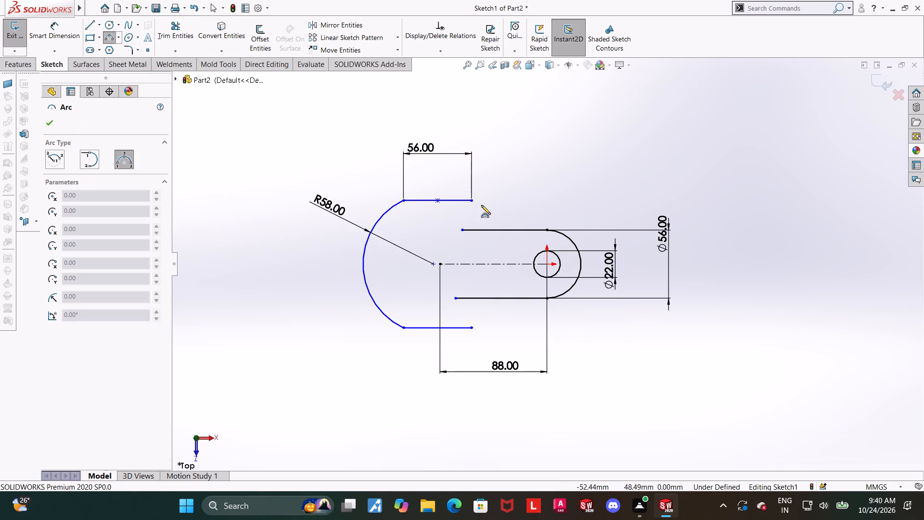
click(473, 202)
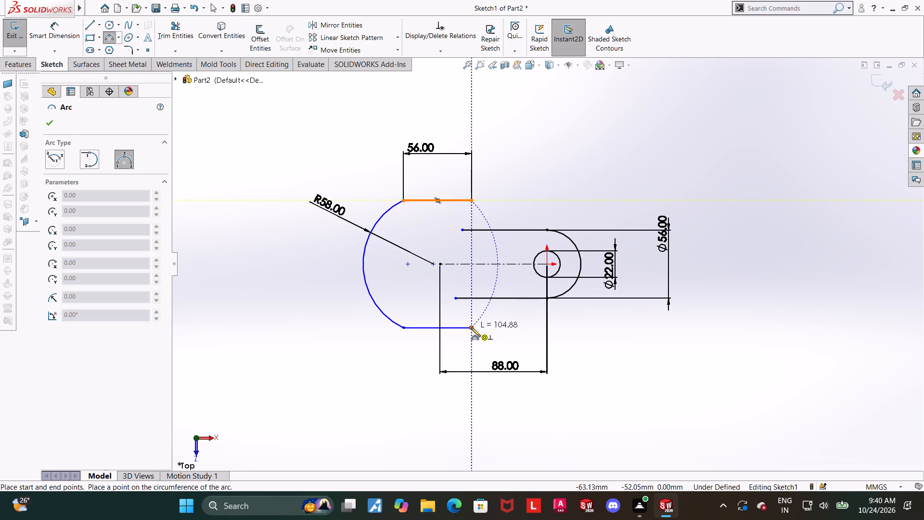
click(473, 327)
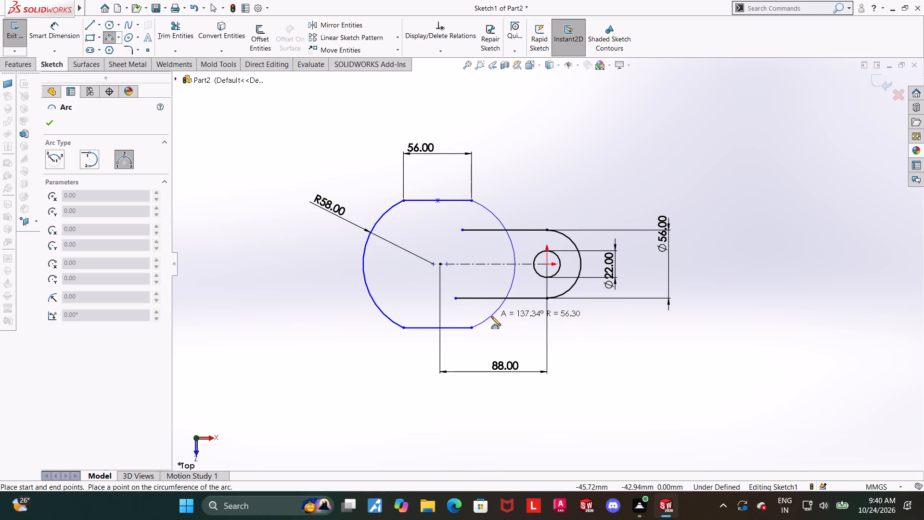
click(491, 316)
key(Escape)
key(Escape)
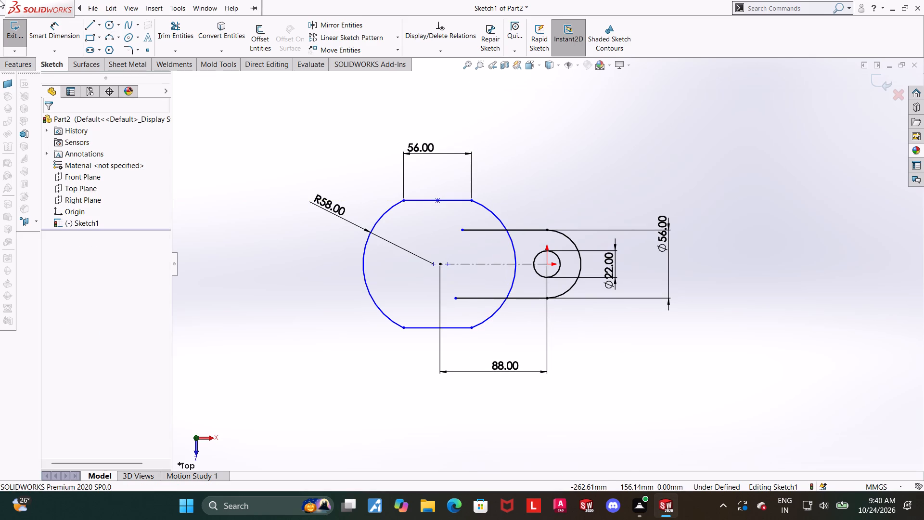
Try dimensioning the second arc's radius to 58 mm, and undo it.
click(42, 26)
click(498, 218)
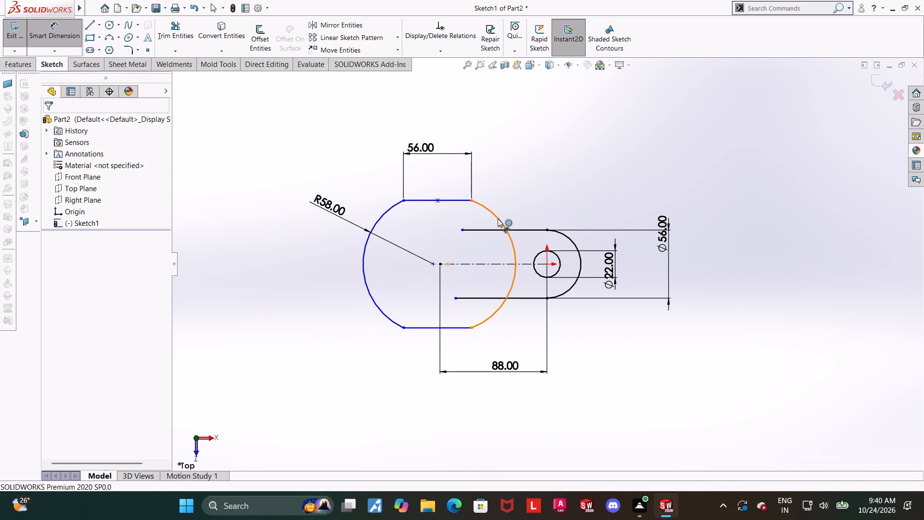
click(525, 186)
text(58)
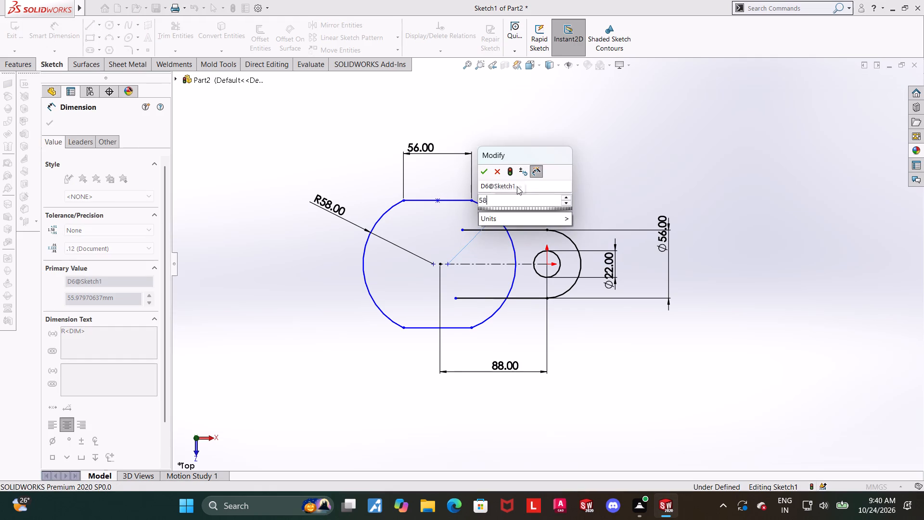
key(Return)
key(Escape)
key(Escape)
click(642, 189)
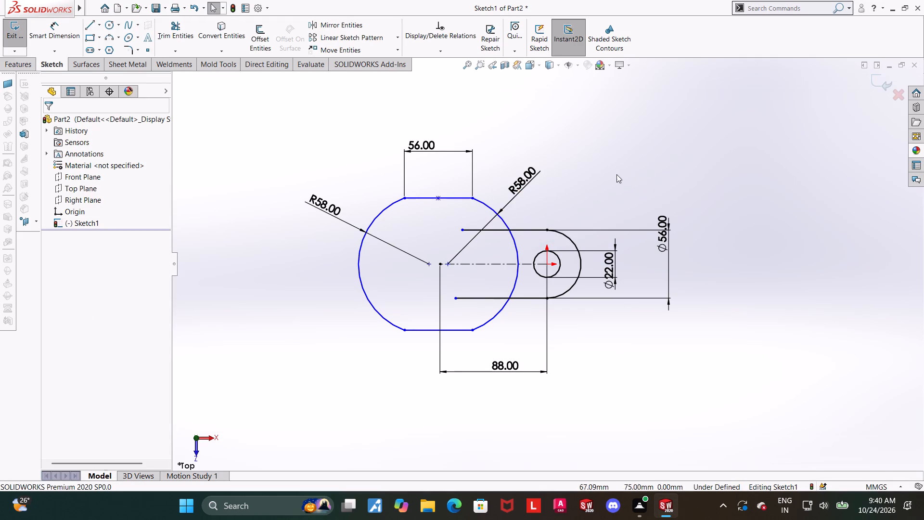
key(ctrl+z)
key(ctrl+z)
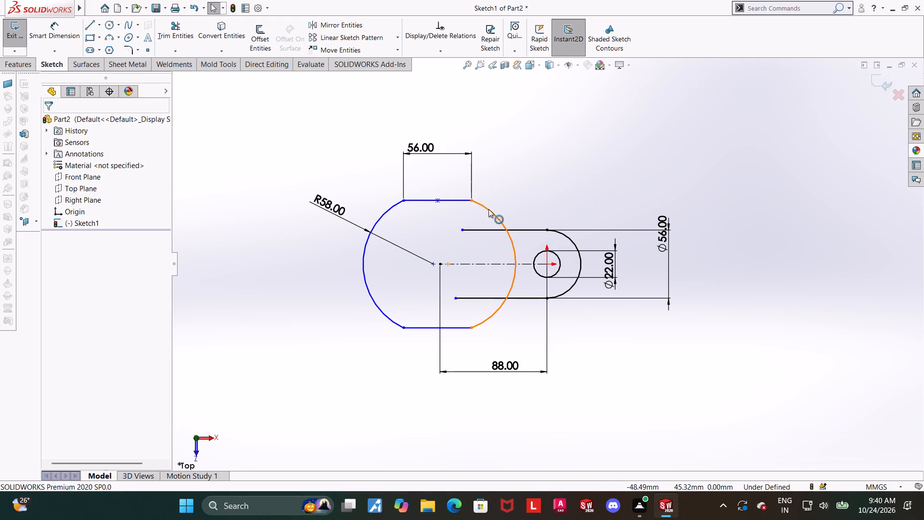
Make the two large arcs equal with an Equal relation.
click(488, 209)
ctrl+click(365, 247)
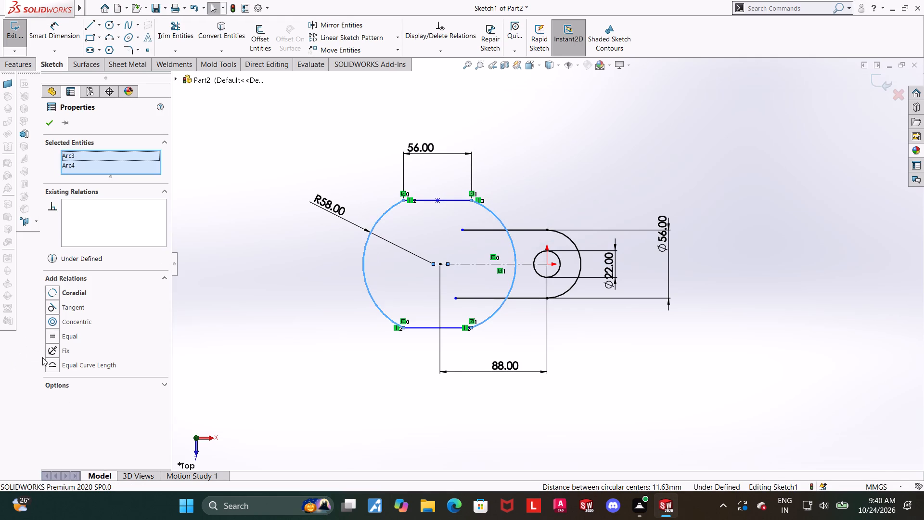
click(53, 339)
click(783, 419)
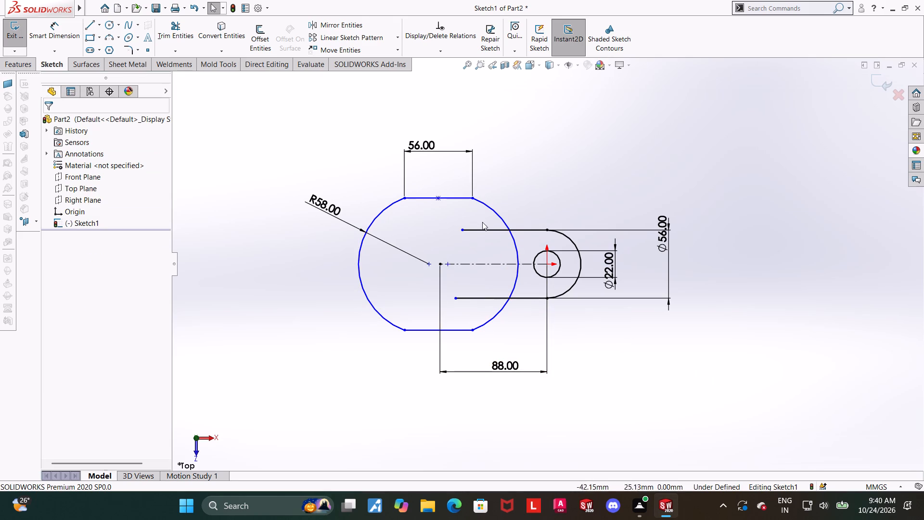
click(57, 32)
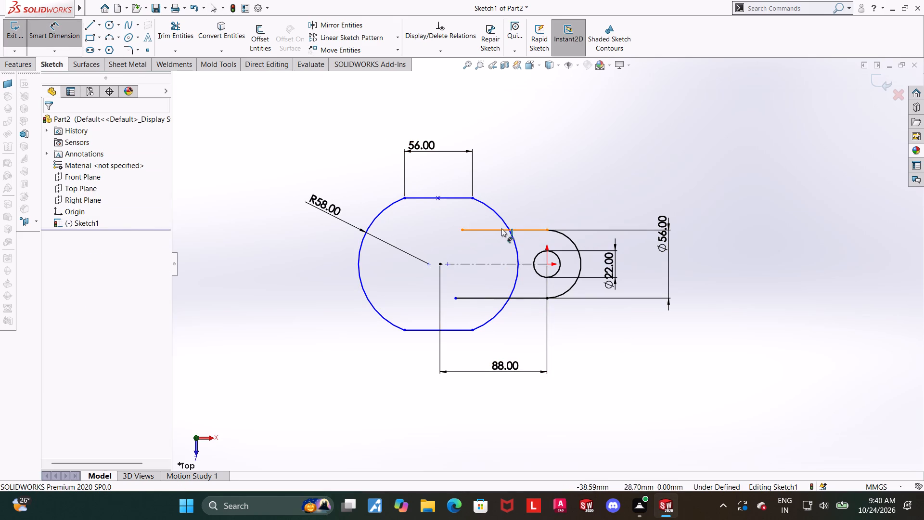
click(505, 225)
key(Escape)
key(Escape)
Trim the arm lines' portions inside the large arc profile and the arc segment between them, opening the body into the arm.
click(164, 29)
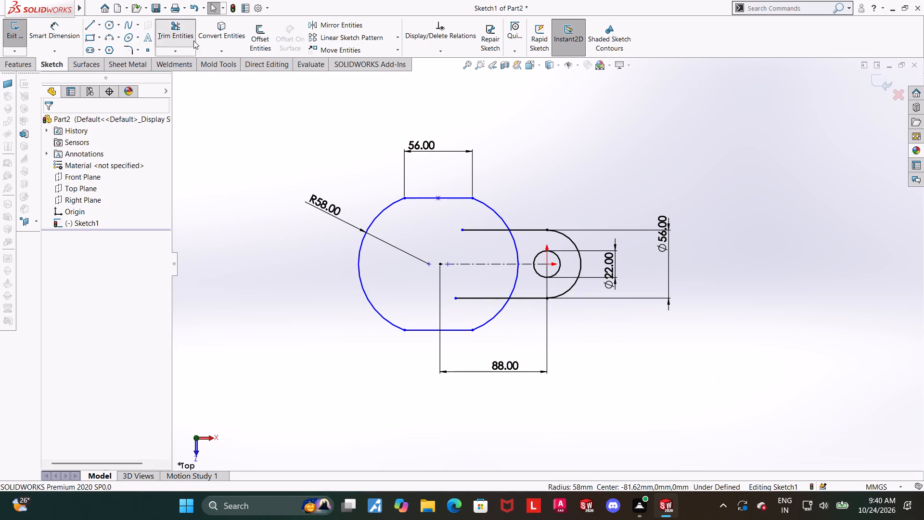
drag(470, 211, 481, 240)
drag(479, 280, 478, 298)
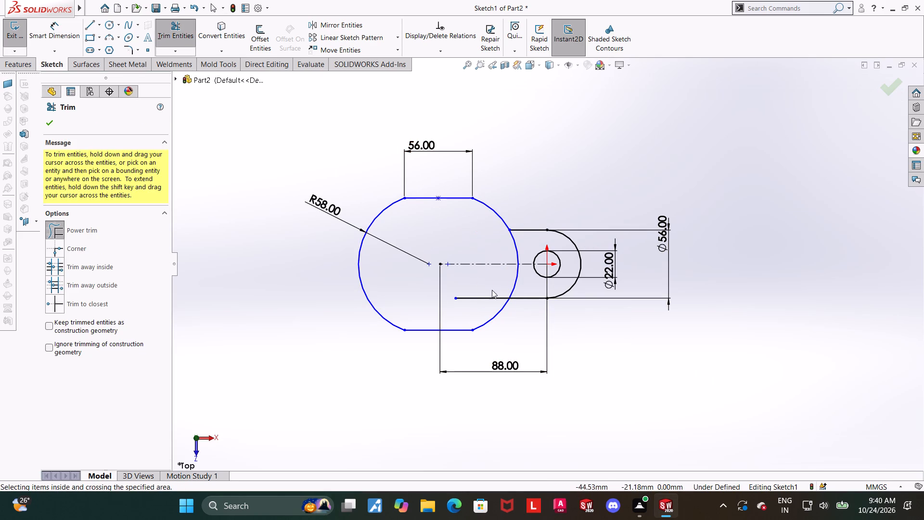
drag(491, 290, 477, 316)
drag(519, 289, 506, 285)
drag(528, 241, 509, 241)
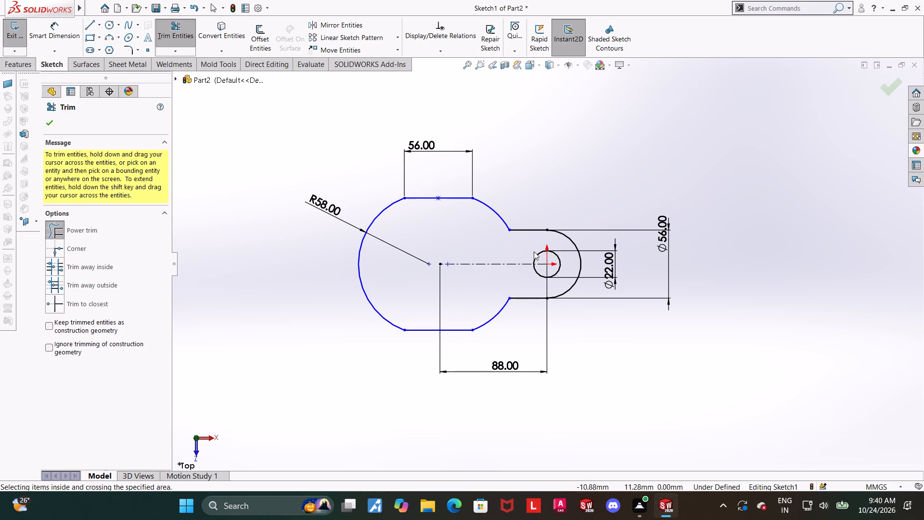
Align the centerline's far end point horizontally with the origin using a Horizontal relation.
scroll(539, 267, up, 1)
key(Escape)
key(Escape)
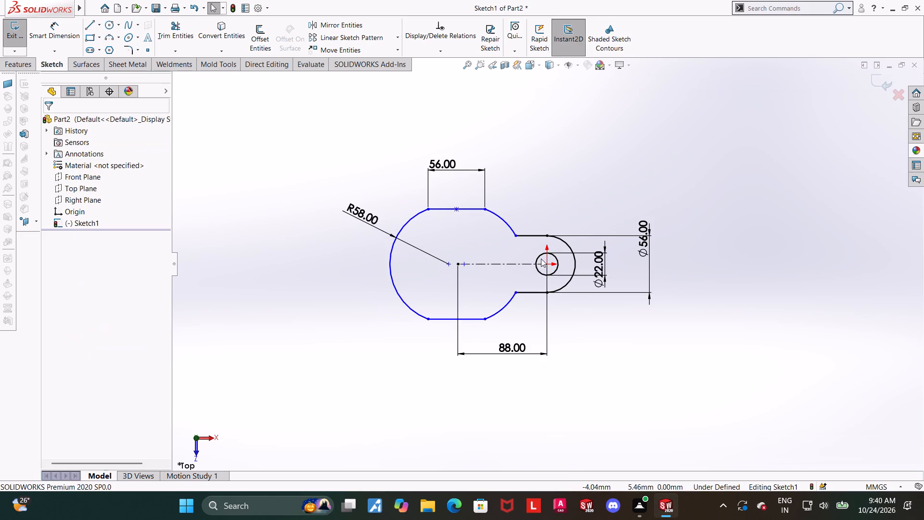
scroll(541, 259, down, 1)
scroll(606, 377, up, 1)
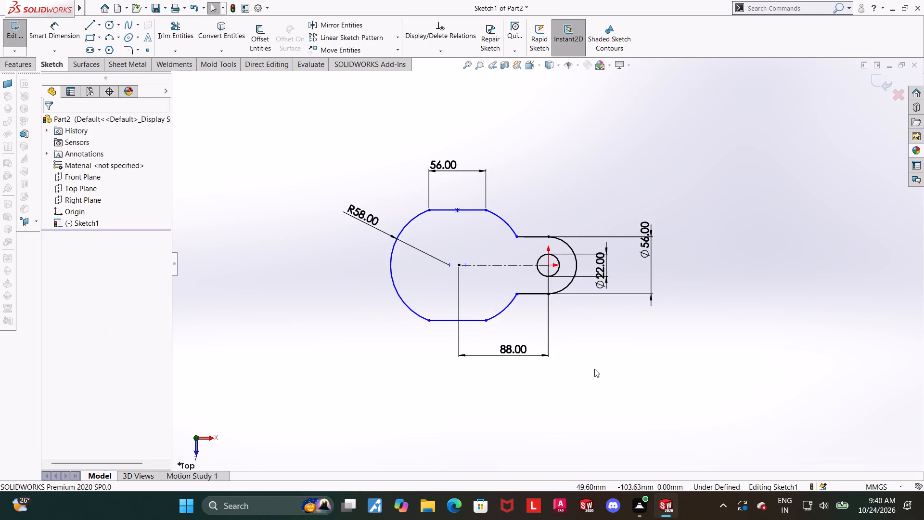
scroll(525, 336, down, 1)
key(Escape)
click(655, 328)
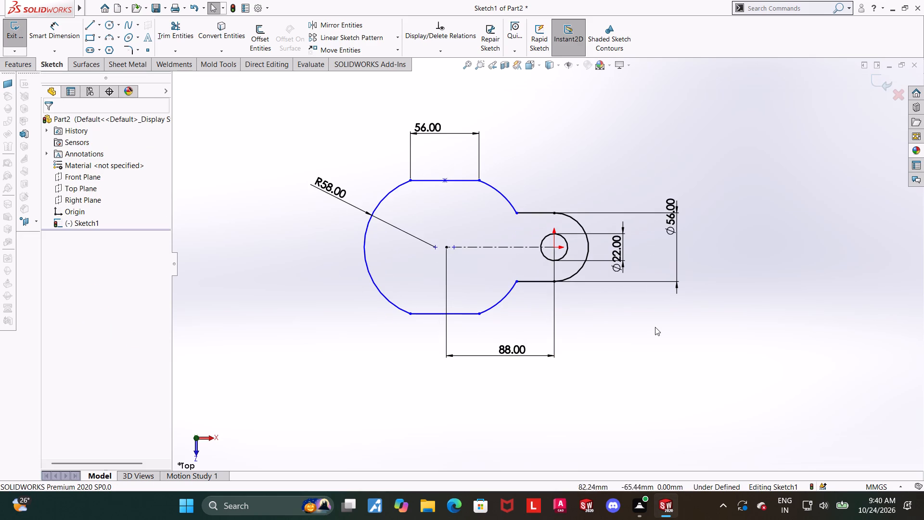
ctrl+click(449, 245)
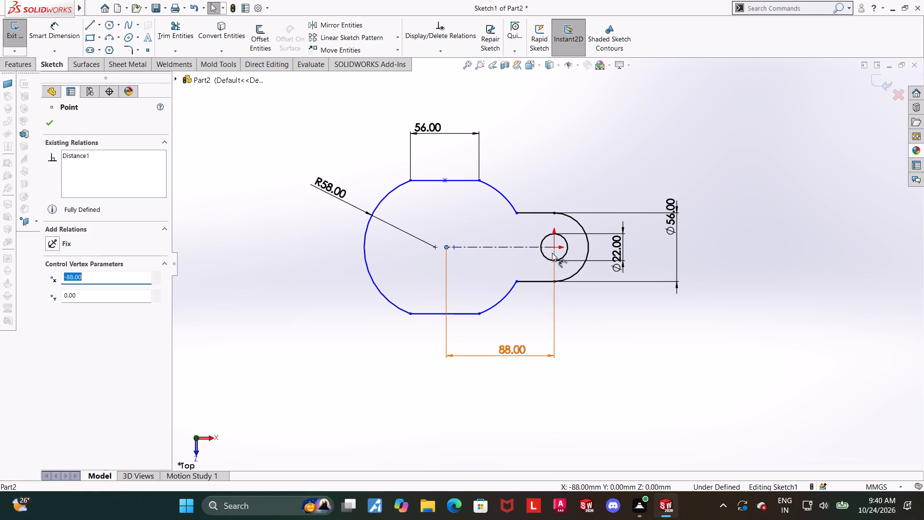
ctrl+click(555, 247)
click(52, 296)
click(660, 344)
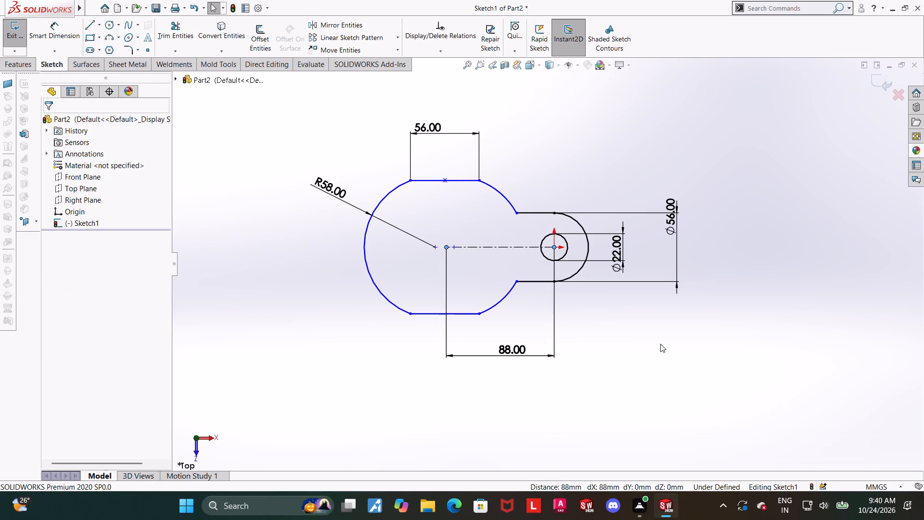
Align the midpoints of both 56 mm body lines vertically with the centerline's far end point using Vertical relations.
click(447, 181)
ctrl+click(444, 248)
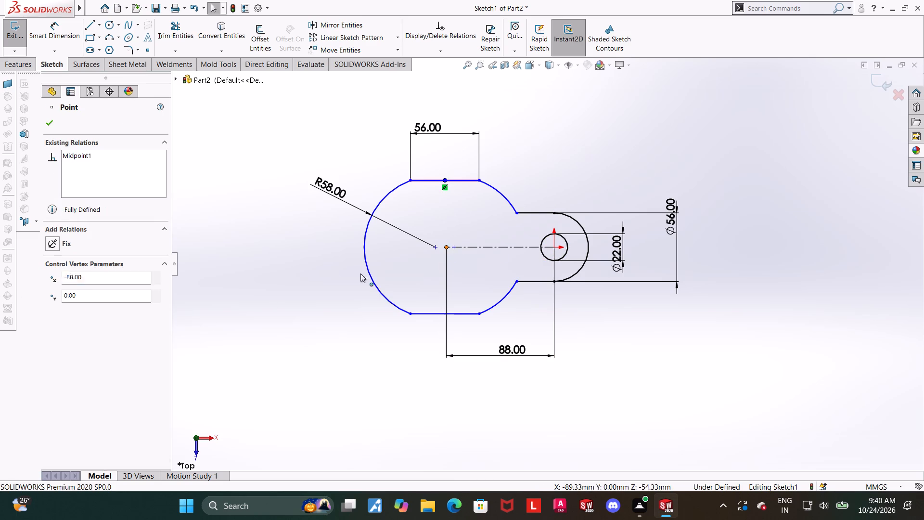
click(51, 312)
click(279, 350)
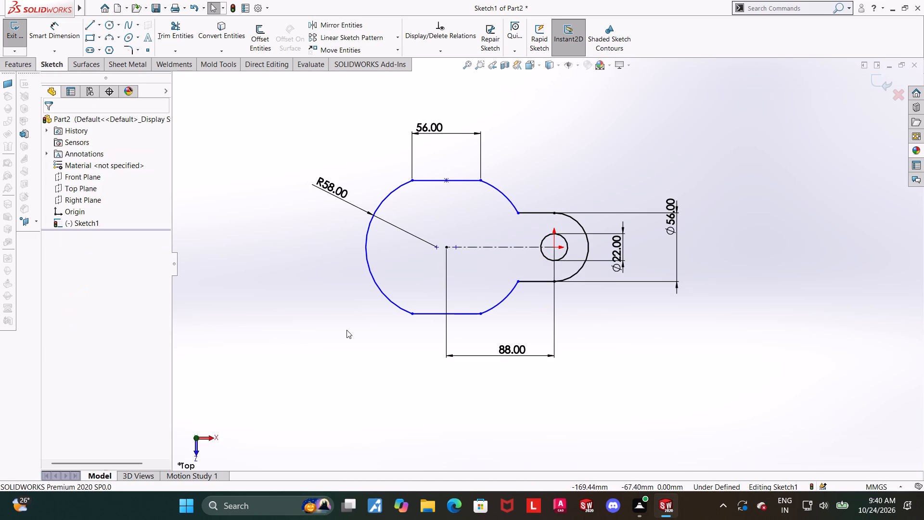
click(360, 379)
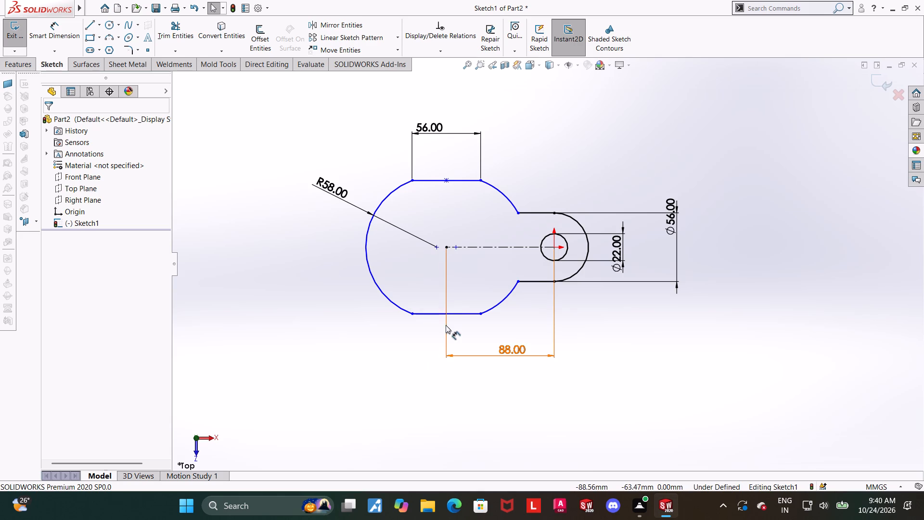
click(447, 313)
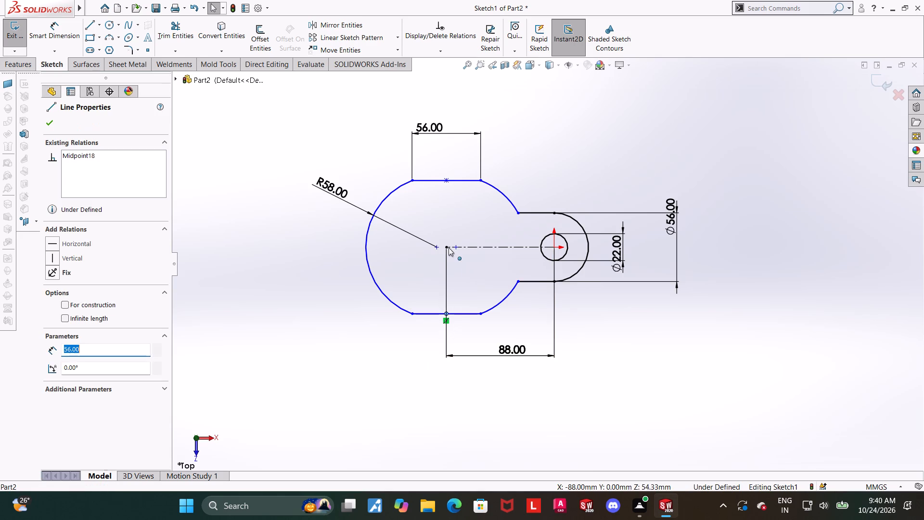
ctrl+click(449, 247)
click(53, 306)
click(322, 381)
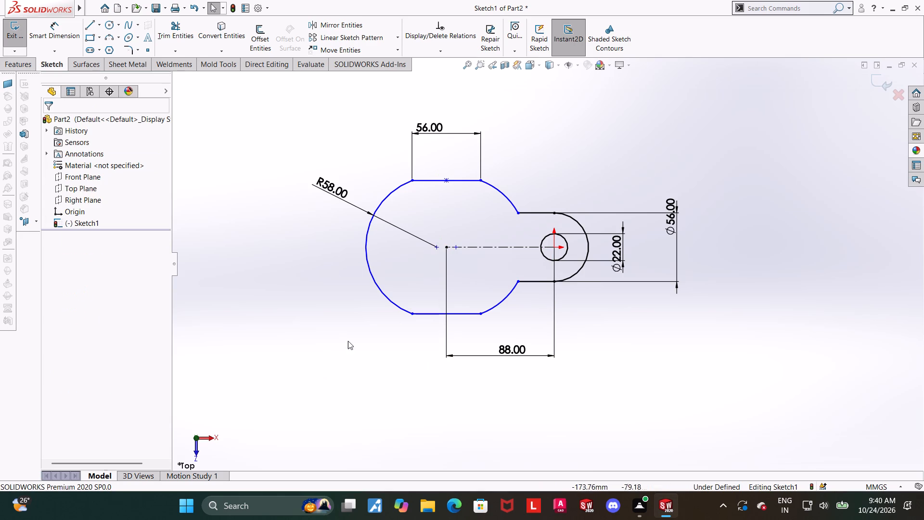
Align the midpoint of the R58 arc farthest from the hole horizontally with the centerline's far end point.
click(366, 247)
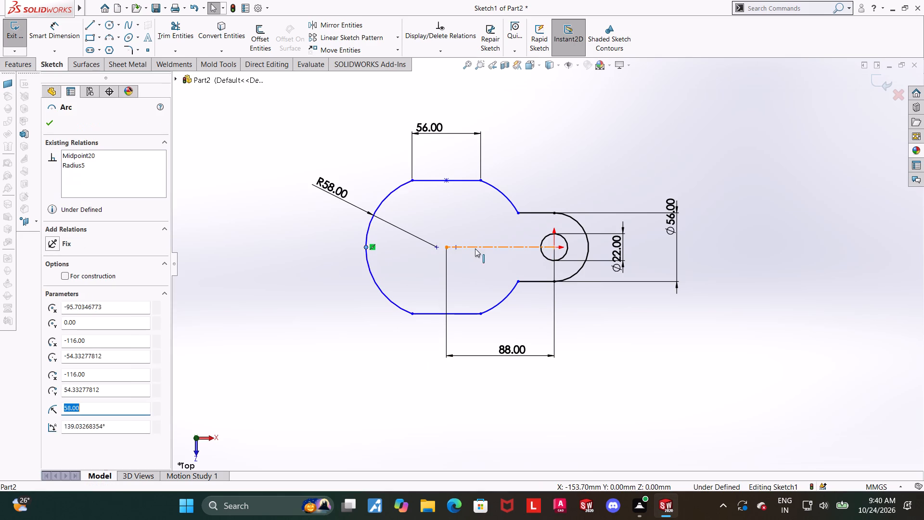
ctrl+click(448, 246)
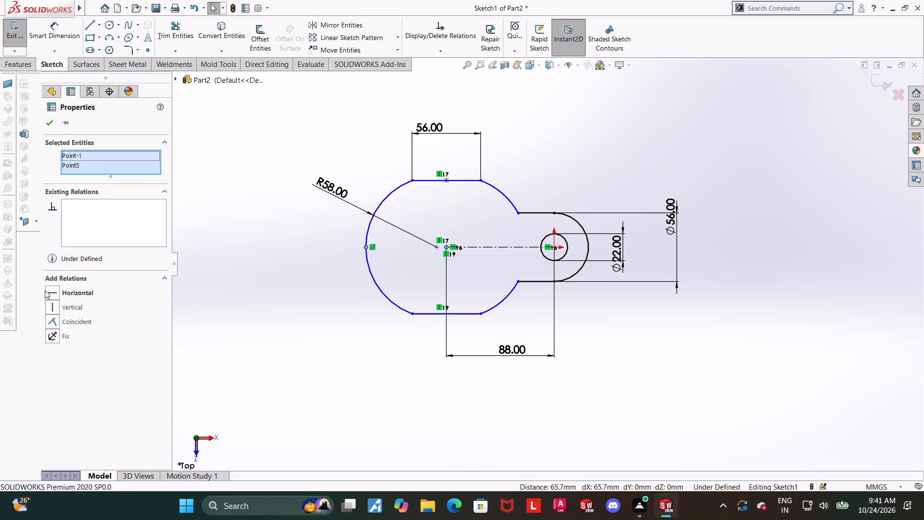
click(49, 290)
click(266, 362)
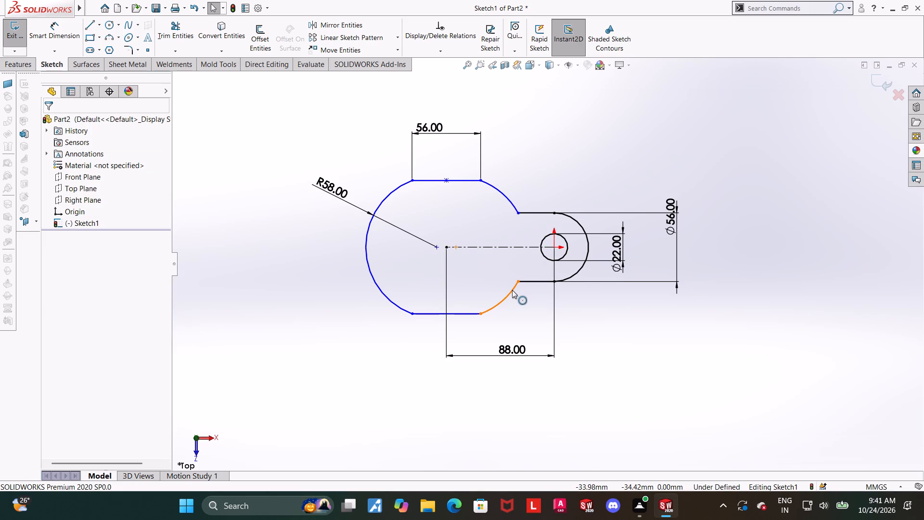
Make the two short body arcs beside the arm symmetric about the horizontal centerline.
click(512, 290)
ctrl+click(511, 202)
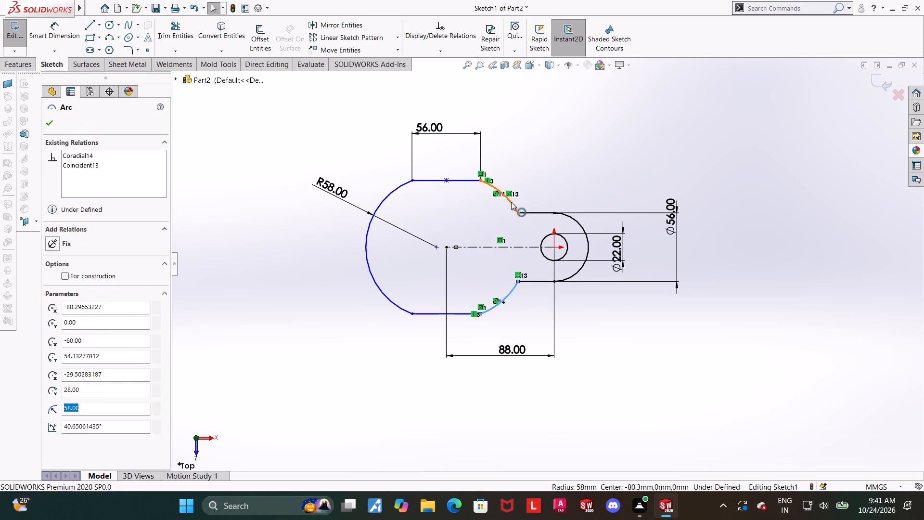
ctrl+click(511, 245)
click(51, 302)
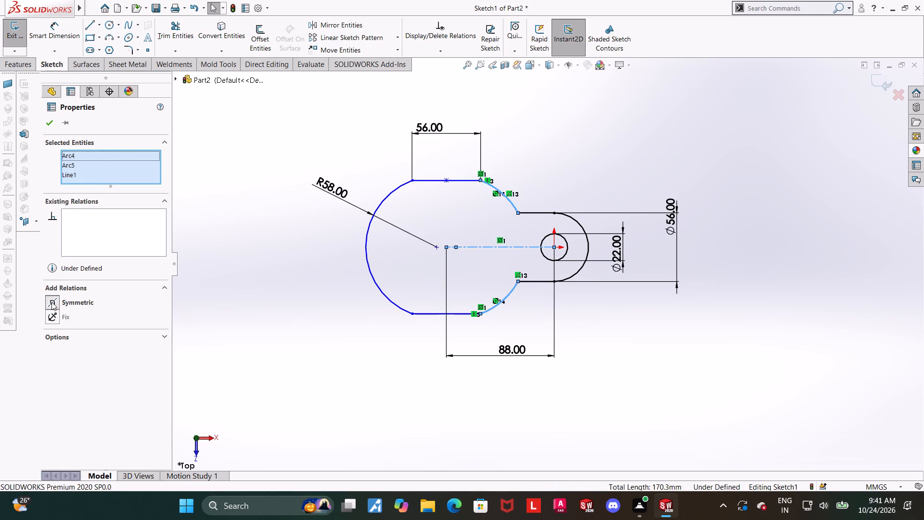
click(416, 336)
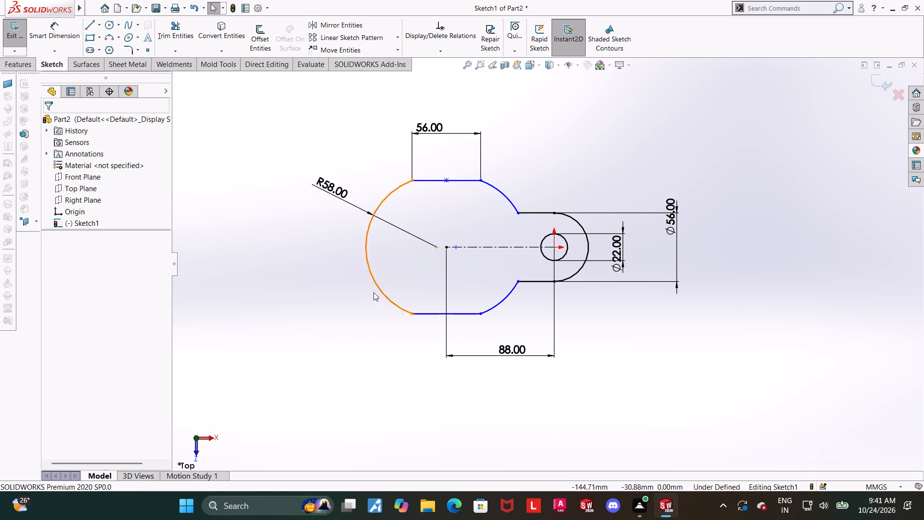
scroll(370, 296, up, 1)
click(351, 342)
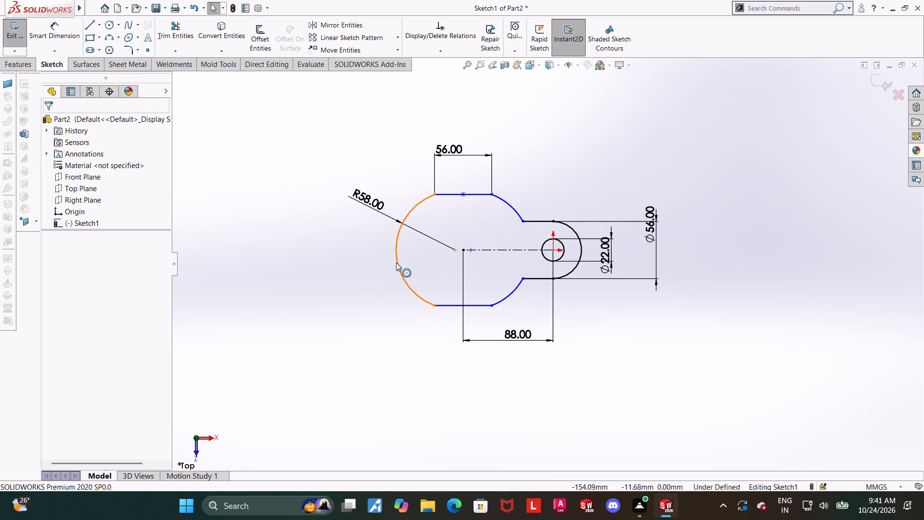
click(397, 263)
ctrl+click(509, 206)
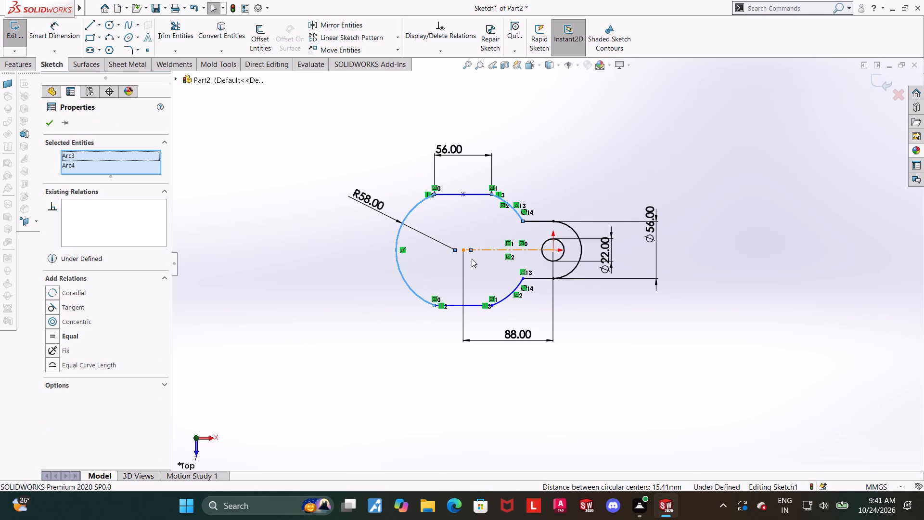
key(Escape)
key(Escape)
Sketch a vertical centerline about 24 mm long upward from the far end point of the horizontal centerline.
click(102, 25)
click(98, 44)
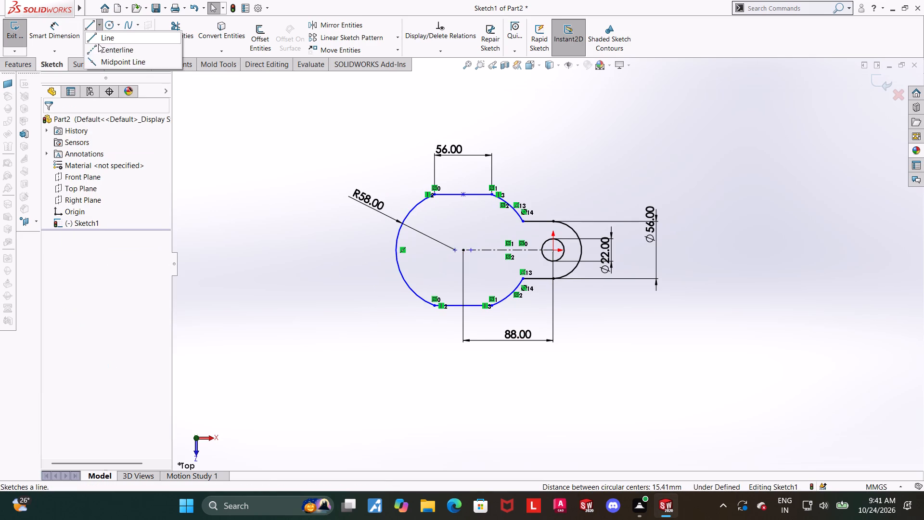
click(462, 252)
click(464, 225)
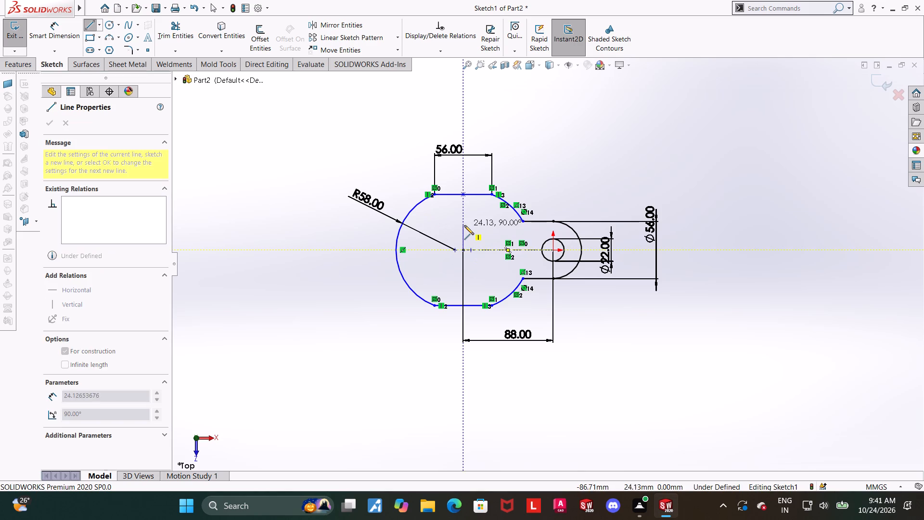
key(Escape)
key(Escape)
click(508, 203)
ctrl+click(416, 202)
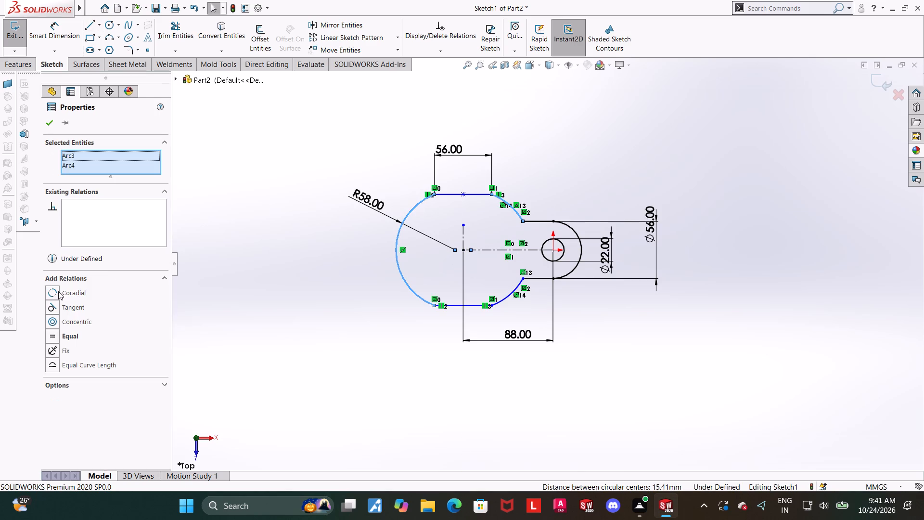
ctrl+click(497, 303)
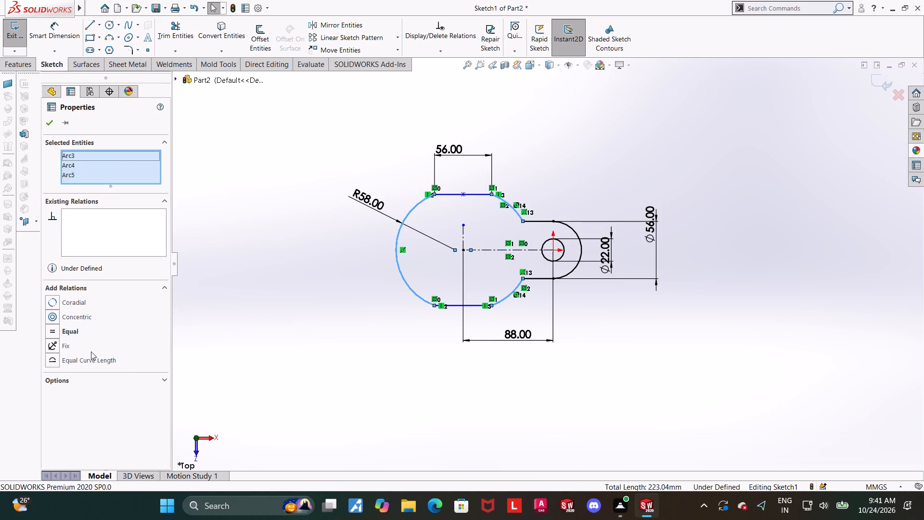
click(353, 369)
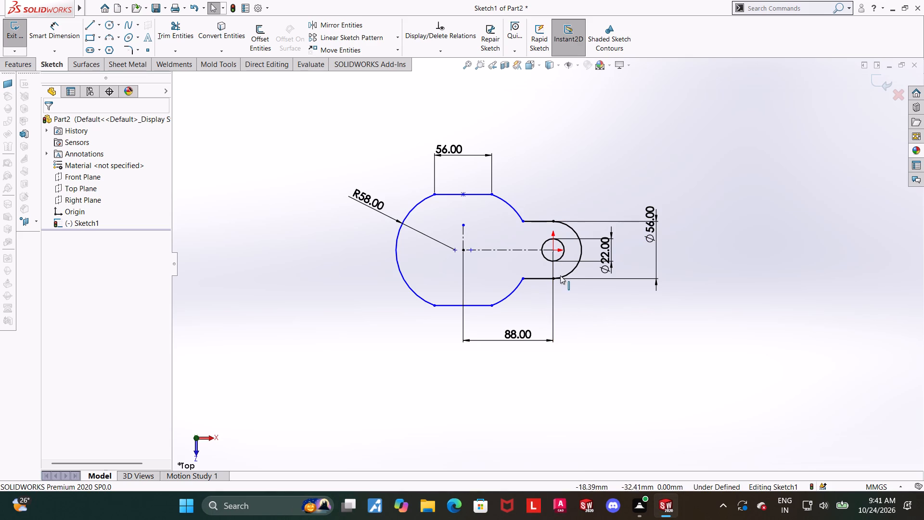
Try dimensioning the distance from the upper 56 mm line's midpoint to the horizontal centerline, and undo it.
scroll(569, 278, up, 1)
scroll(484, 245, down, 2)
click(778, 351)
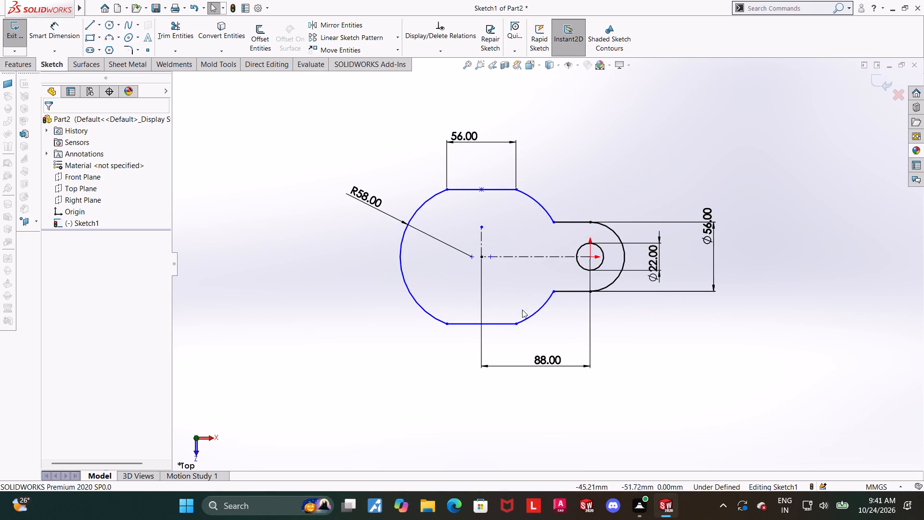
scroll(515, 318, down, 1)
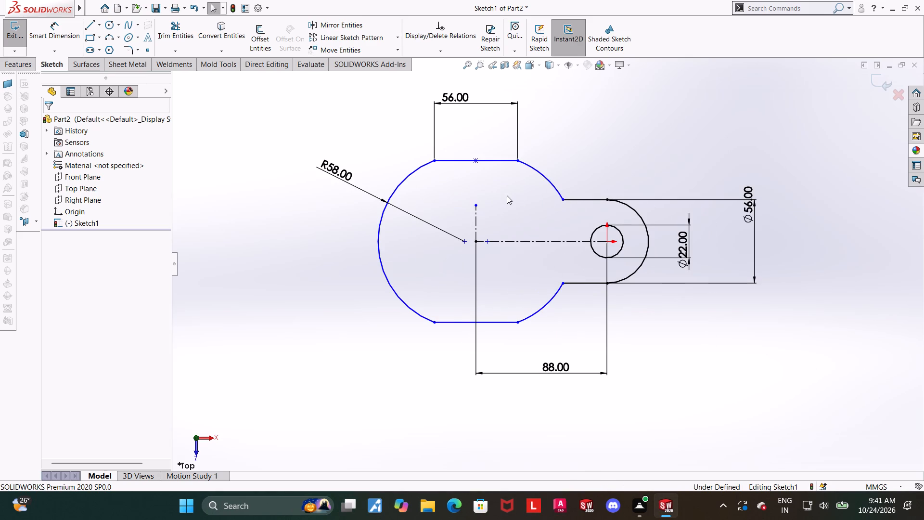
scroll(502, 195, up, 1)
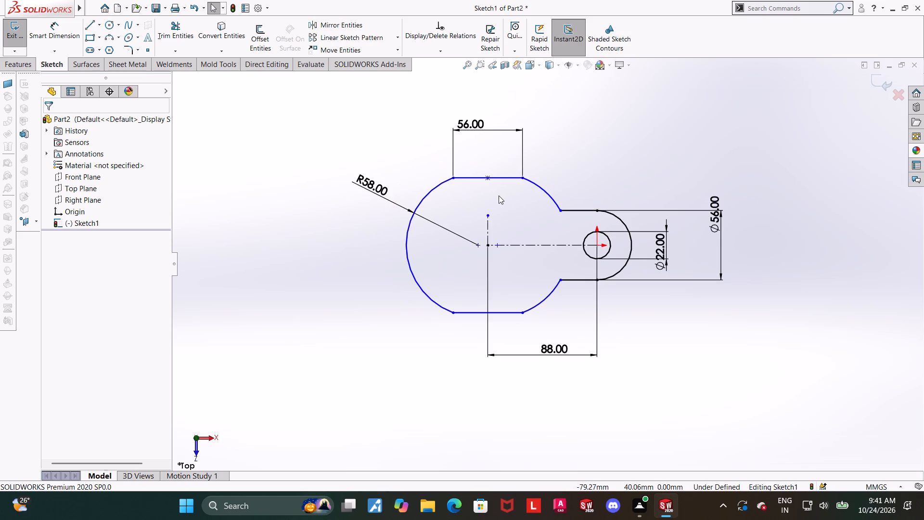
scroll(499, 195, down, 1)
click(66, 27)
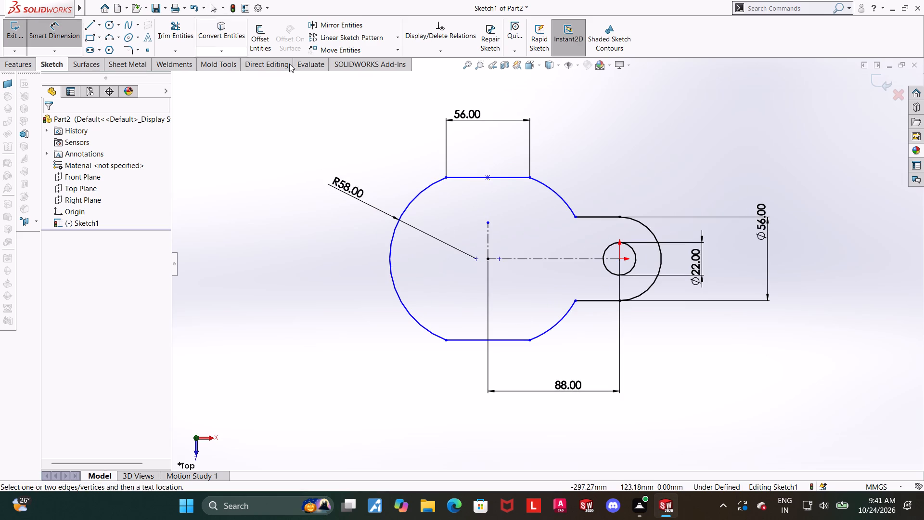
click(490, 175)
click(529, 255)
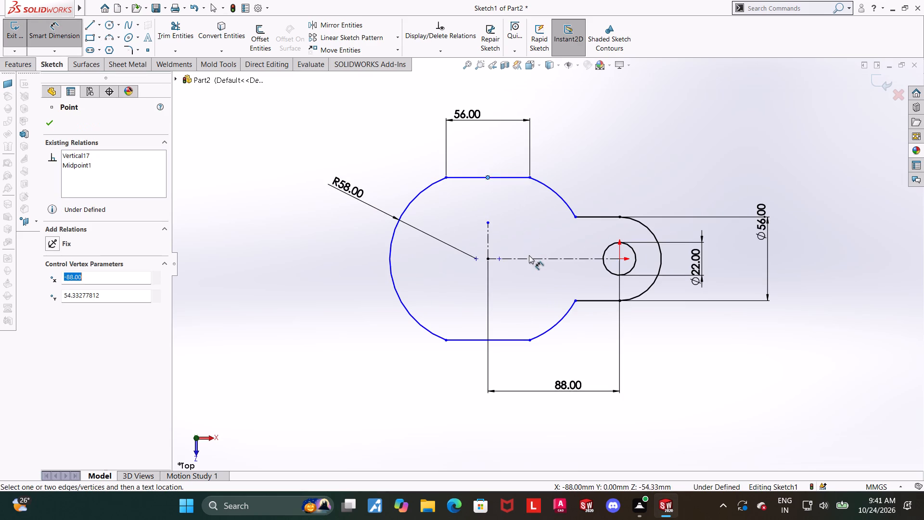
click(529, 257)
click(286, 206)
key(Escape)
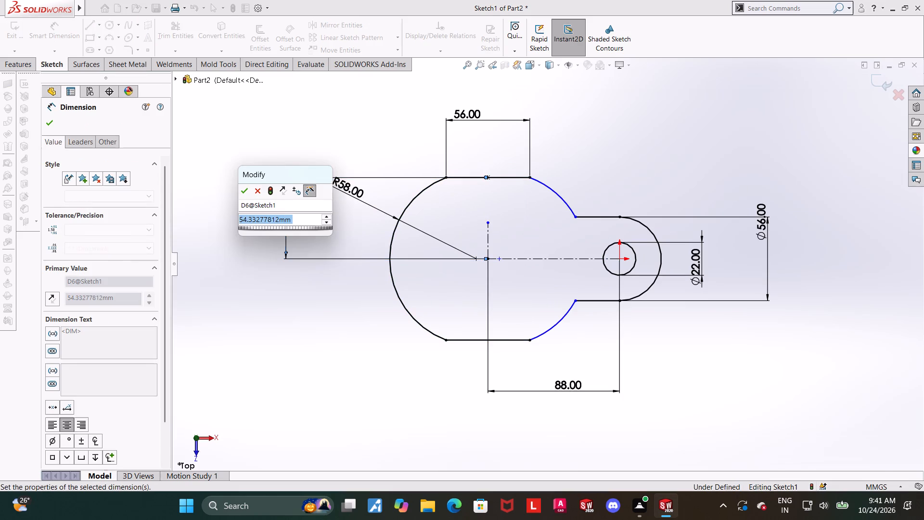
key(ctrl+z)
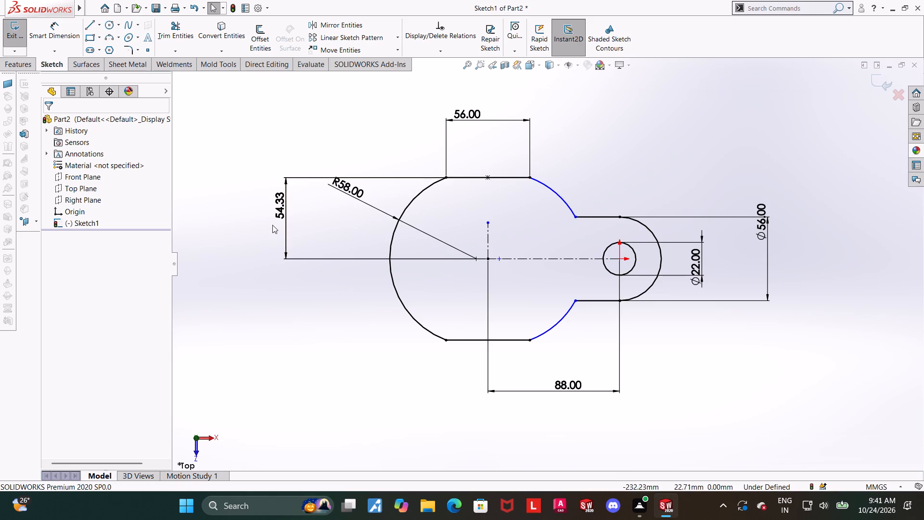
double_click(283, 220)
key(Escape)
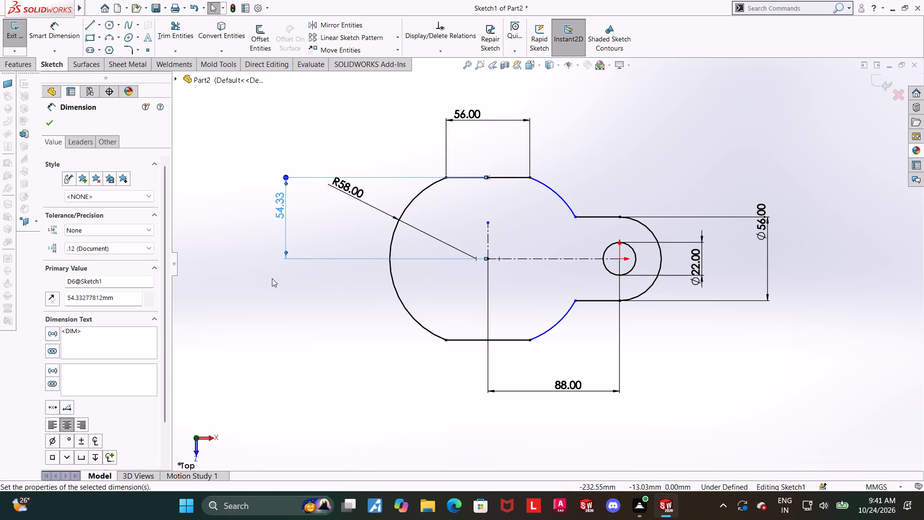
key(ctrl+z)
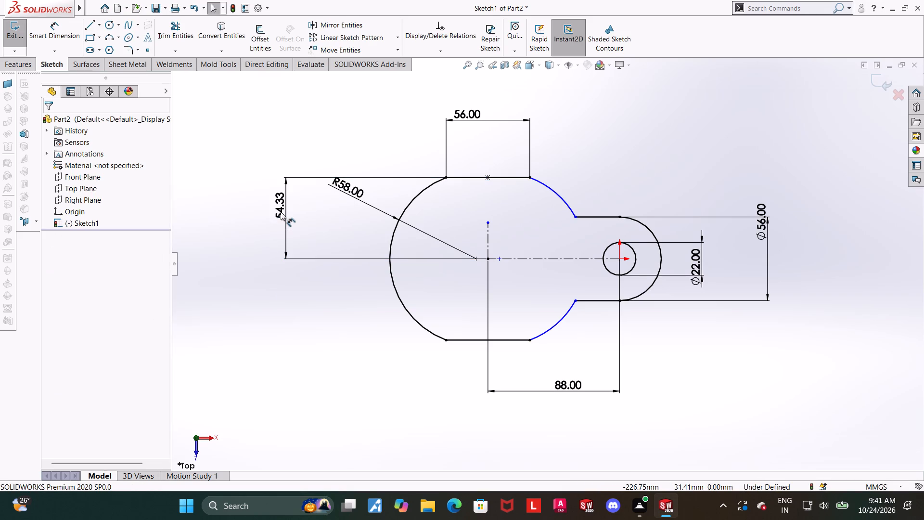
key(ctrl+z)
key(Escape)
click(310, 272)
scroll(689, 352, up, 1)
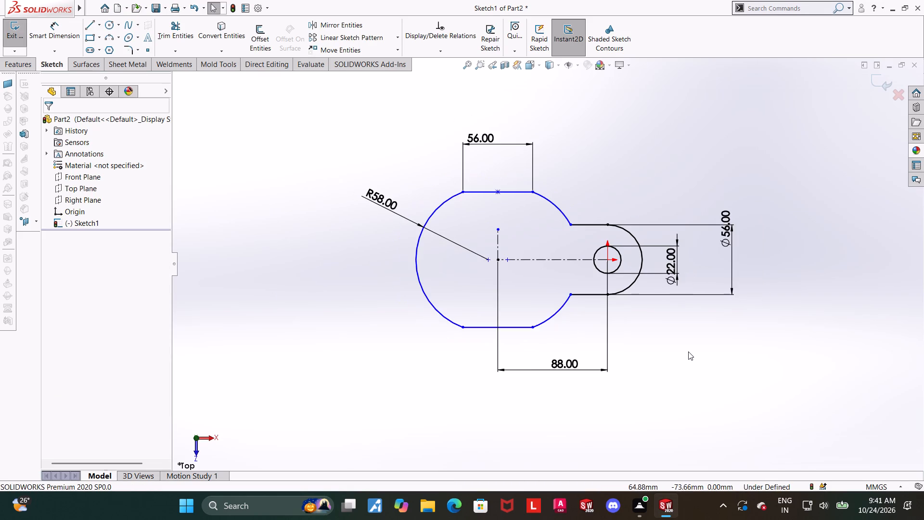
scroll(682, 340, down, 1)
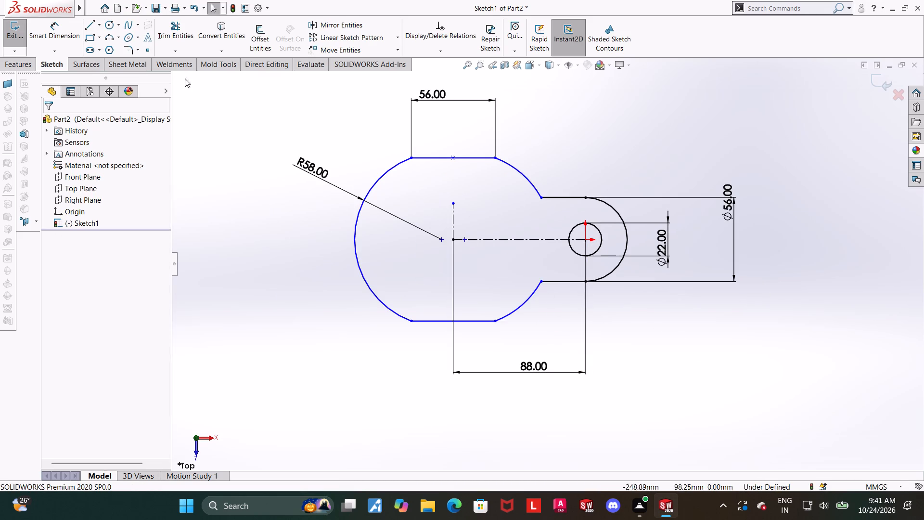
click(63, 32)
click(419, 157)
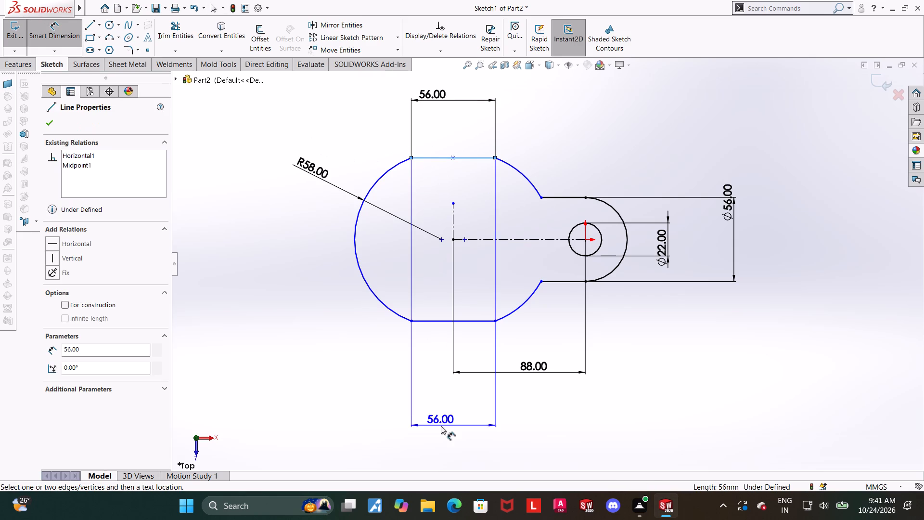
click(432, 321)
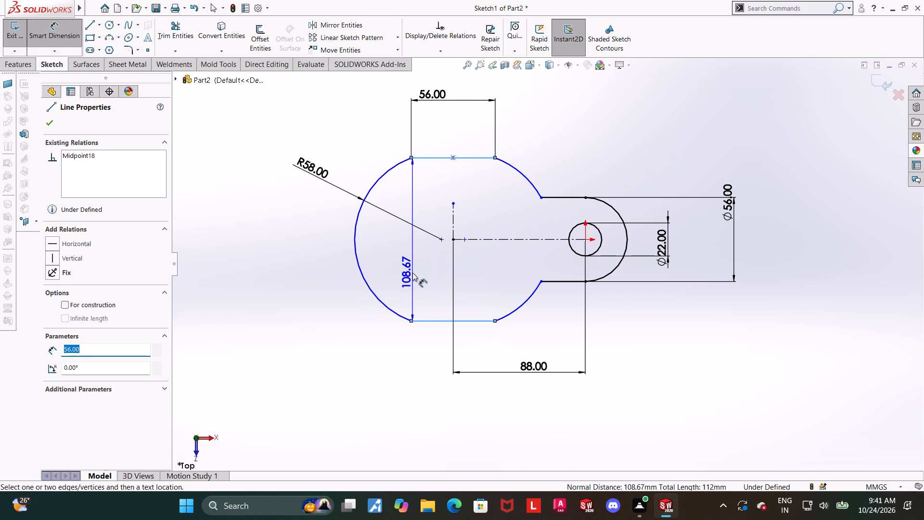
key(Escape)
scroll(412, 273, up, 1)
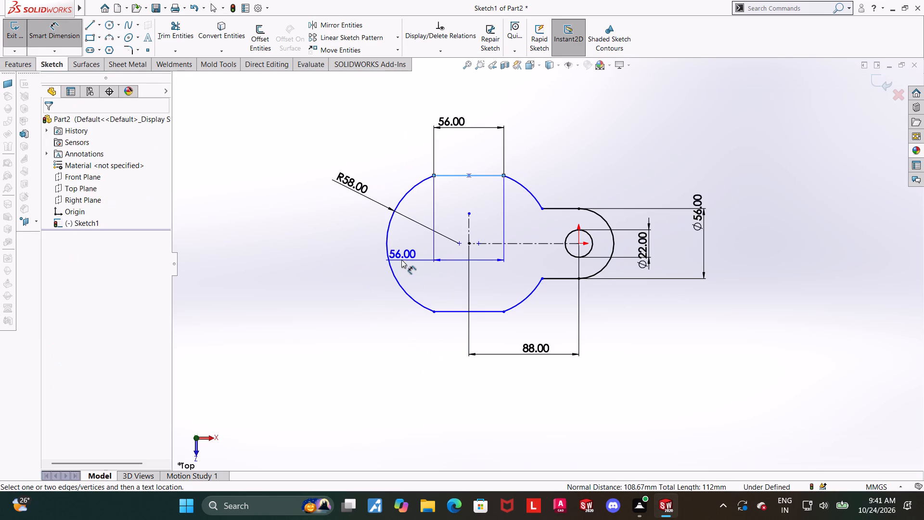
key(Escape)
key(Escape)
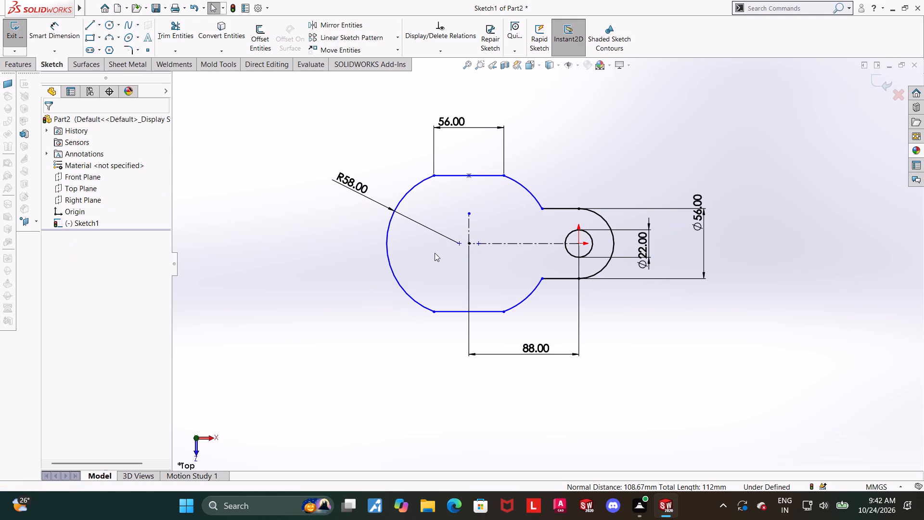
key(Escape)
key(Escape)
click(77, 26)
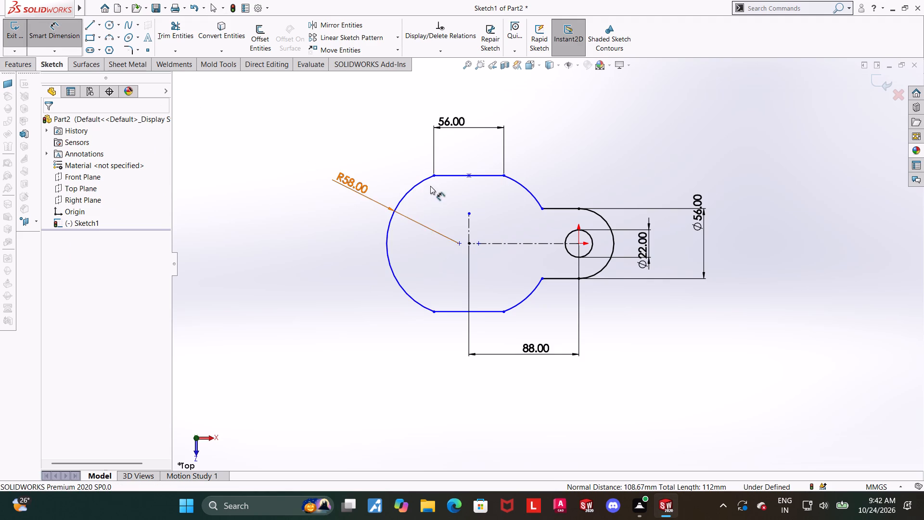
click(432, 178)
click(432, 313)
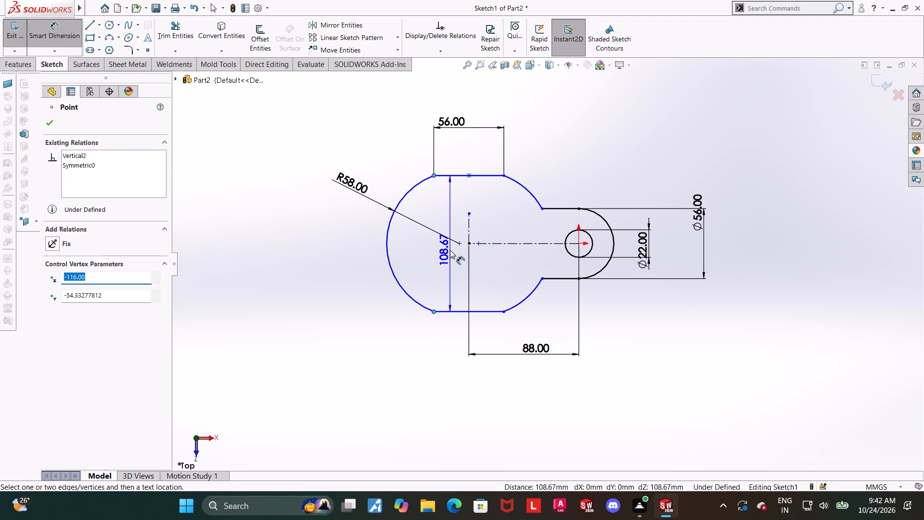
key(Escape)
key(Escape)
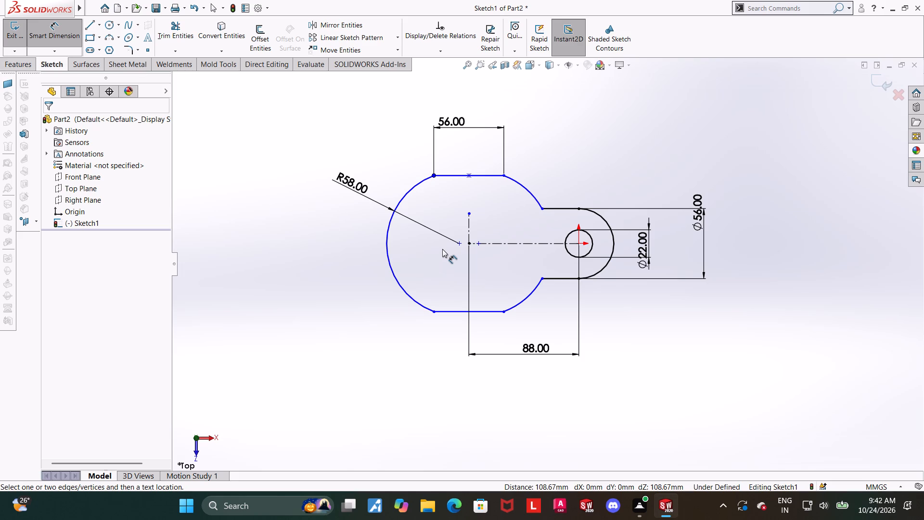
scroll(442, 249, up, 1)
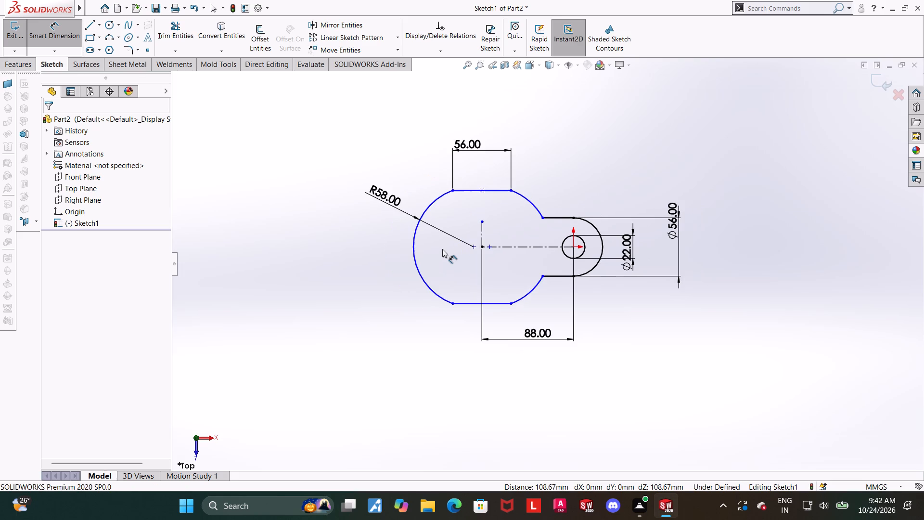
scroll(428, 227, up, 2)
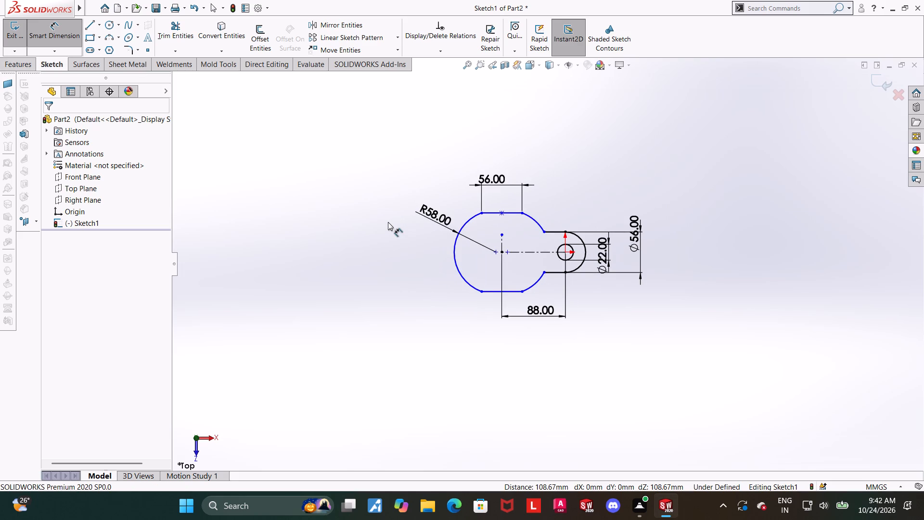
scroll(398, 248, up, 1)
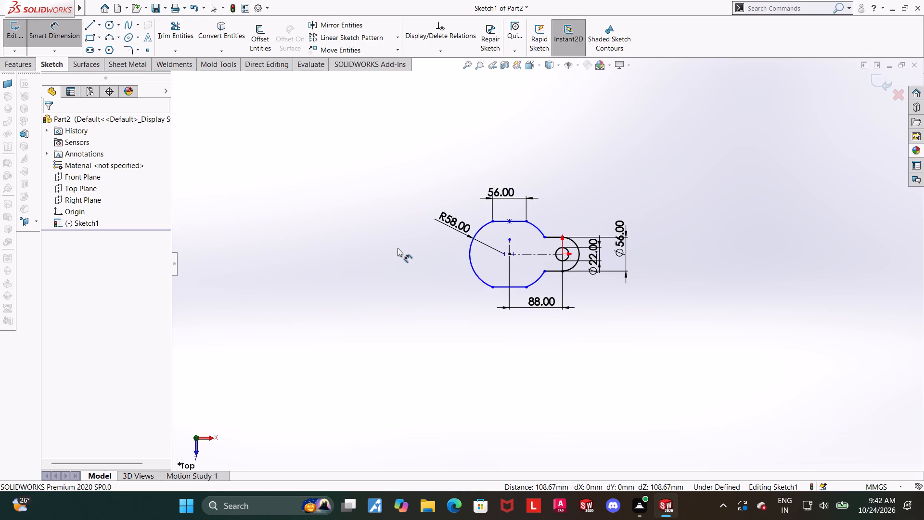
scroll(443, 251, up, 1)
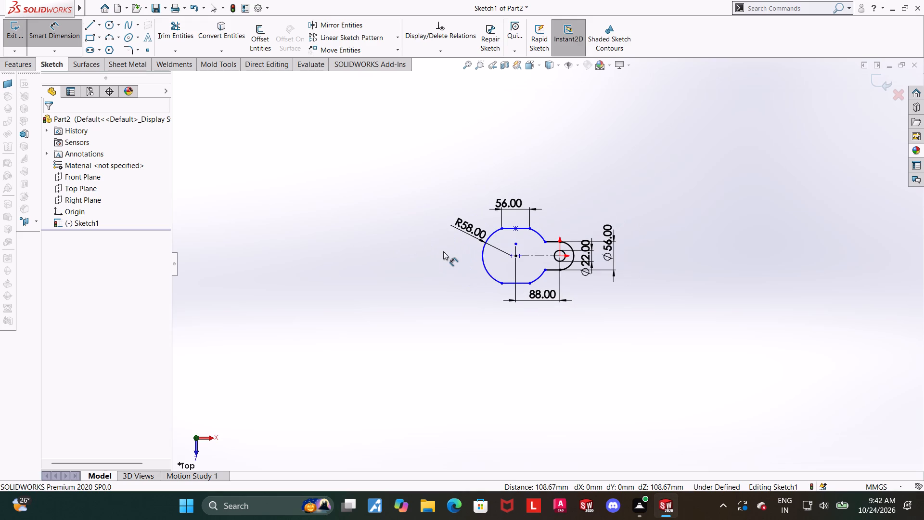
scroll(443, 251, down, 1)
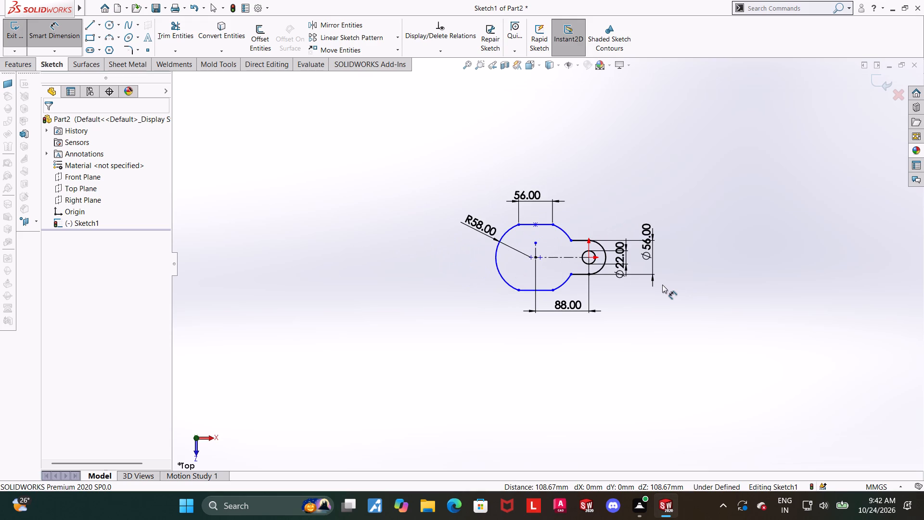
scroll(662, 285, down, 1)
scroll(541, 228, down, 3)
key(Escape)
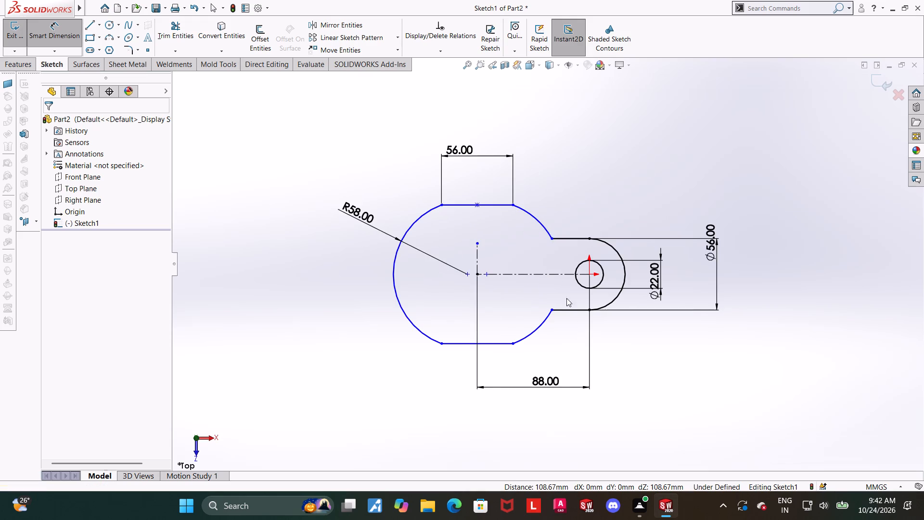
Add a vertical relation between the two points where the short body arcs meet the arm's straight lines.
click(576, 337)
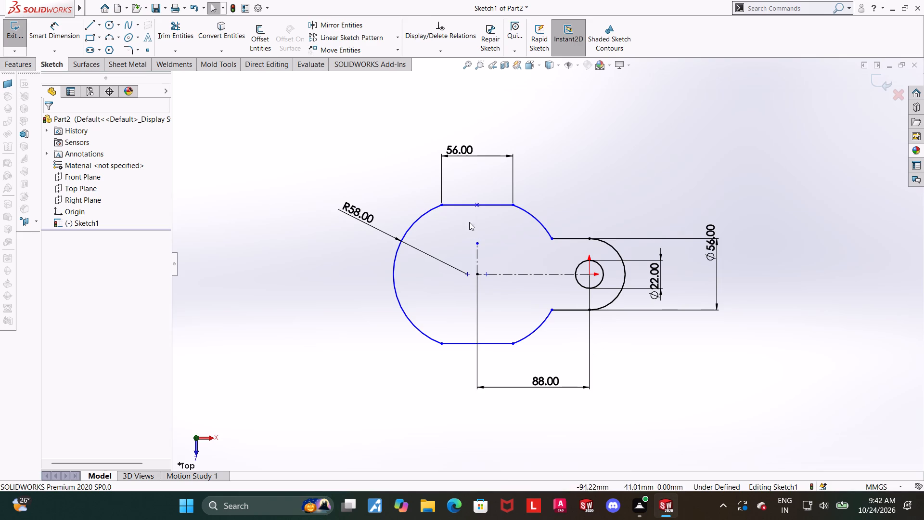
click(513, 205)
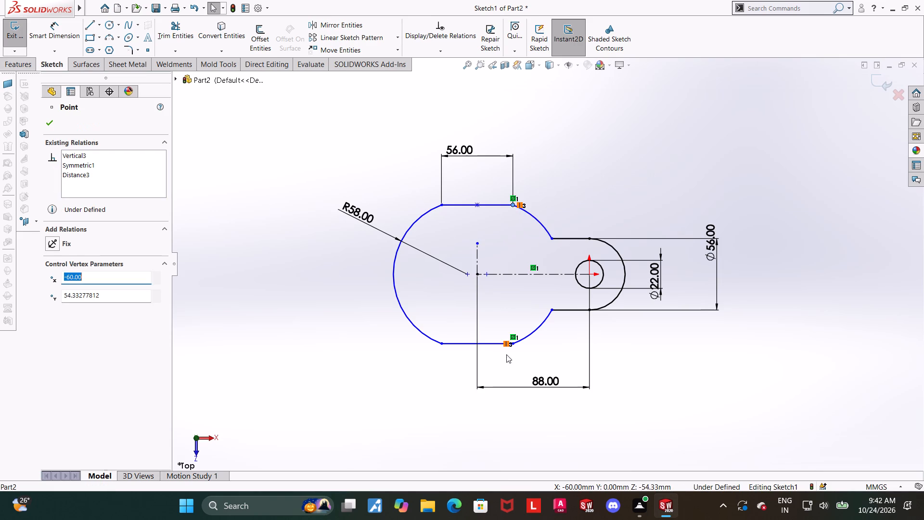
ctrl+click(514, 345)
click(257, 311)
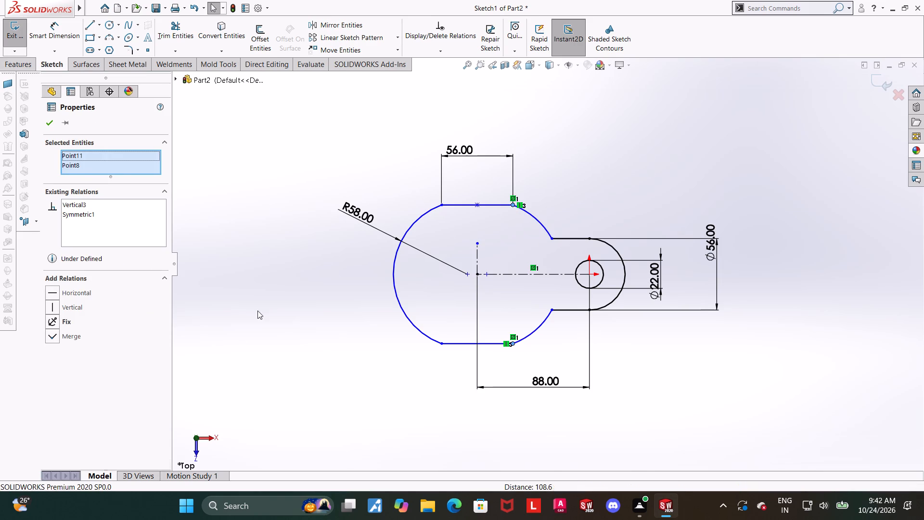
click(552, 241)
ctrl+click(550, 310)
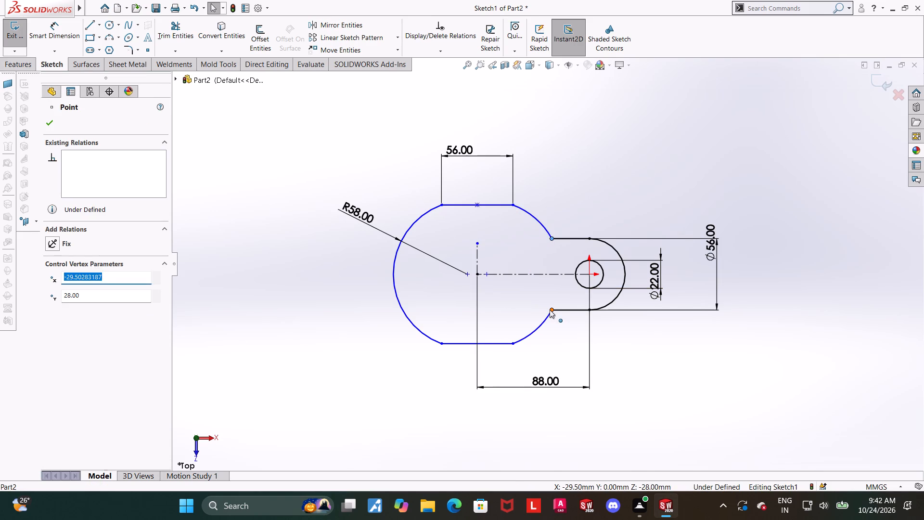
click(55, 304)
click(732, 386)
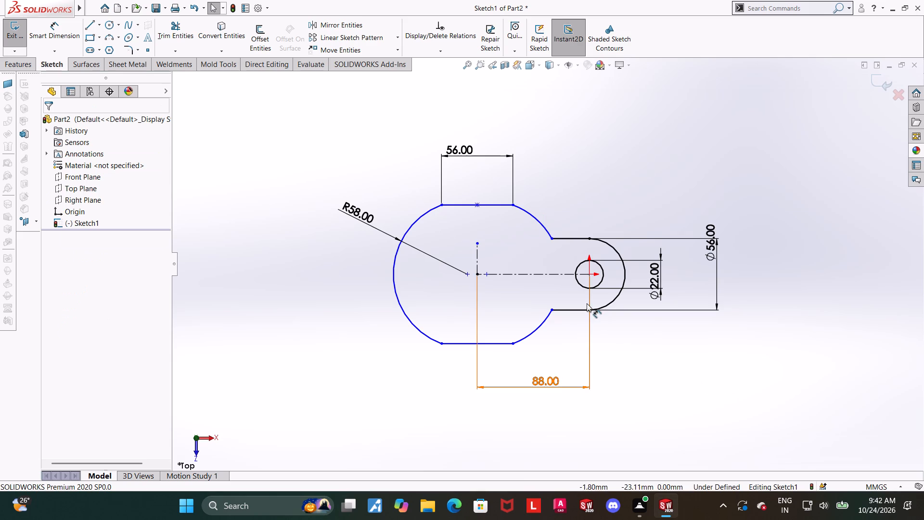
click(676, 349)
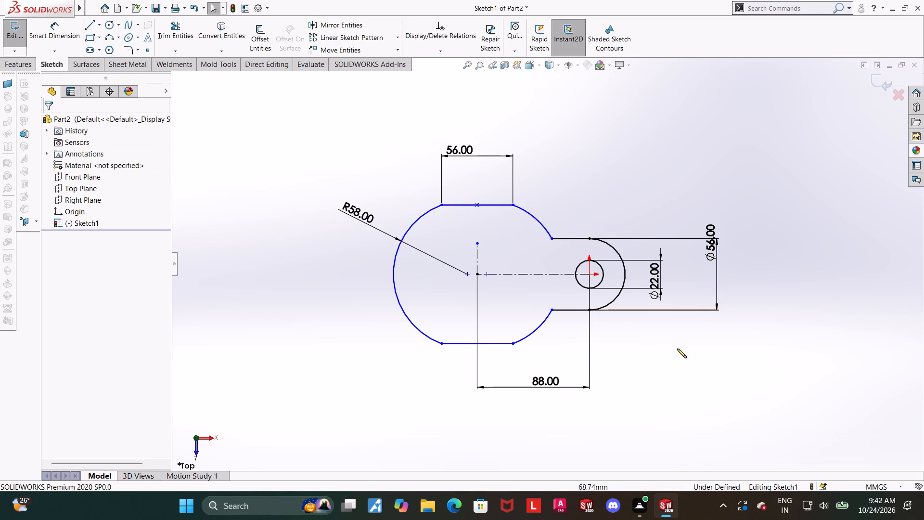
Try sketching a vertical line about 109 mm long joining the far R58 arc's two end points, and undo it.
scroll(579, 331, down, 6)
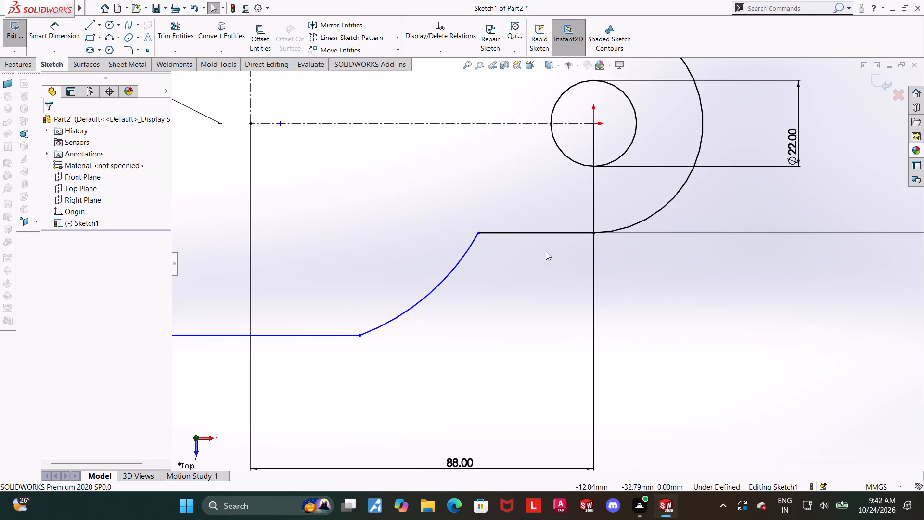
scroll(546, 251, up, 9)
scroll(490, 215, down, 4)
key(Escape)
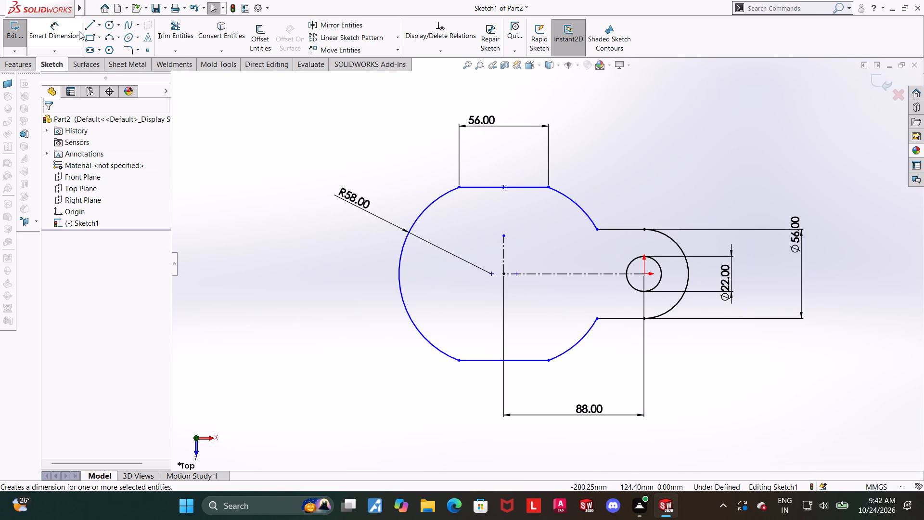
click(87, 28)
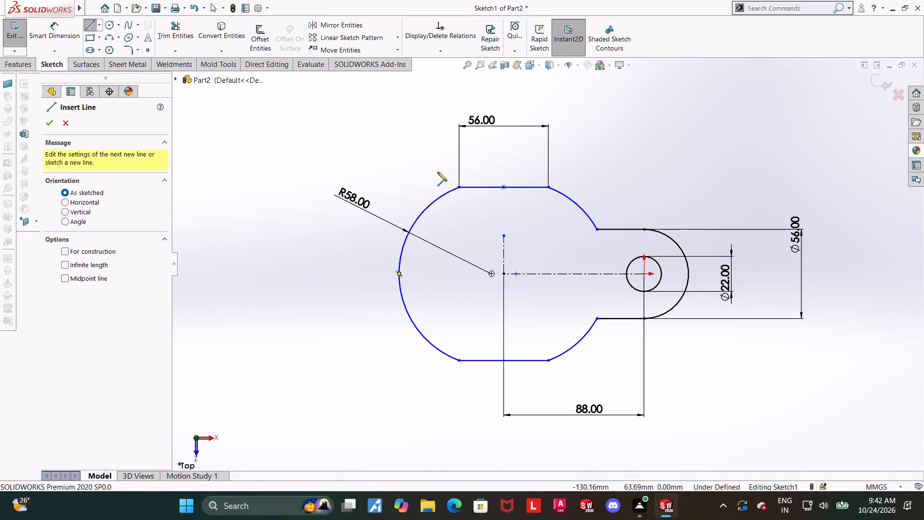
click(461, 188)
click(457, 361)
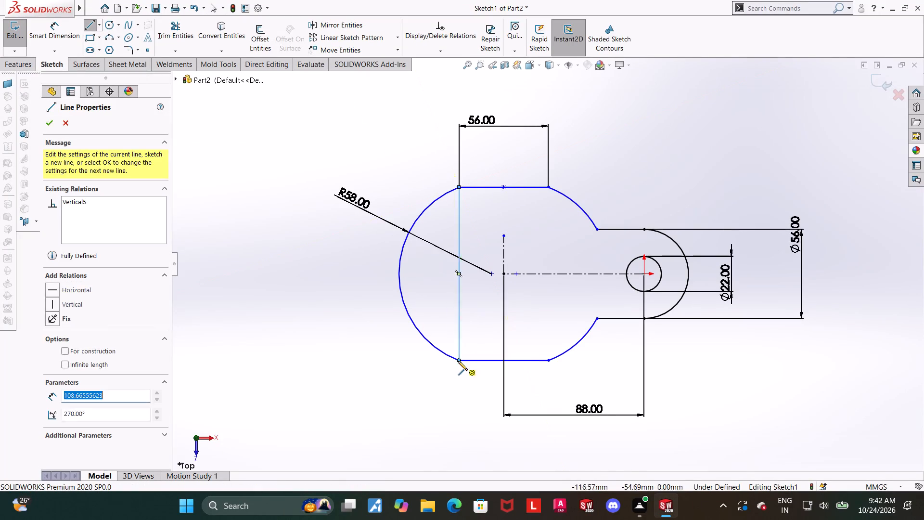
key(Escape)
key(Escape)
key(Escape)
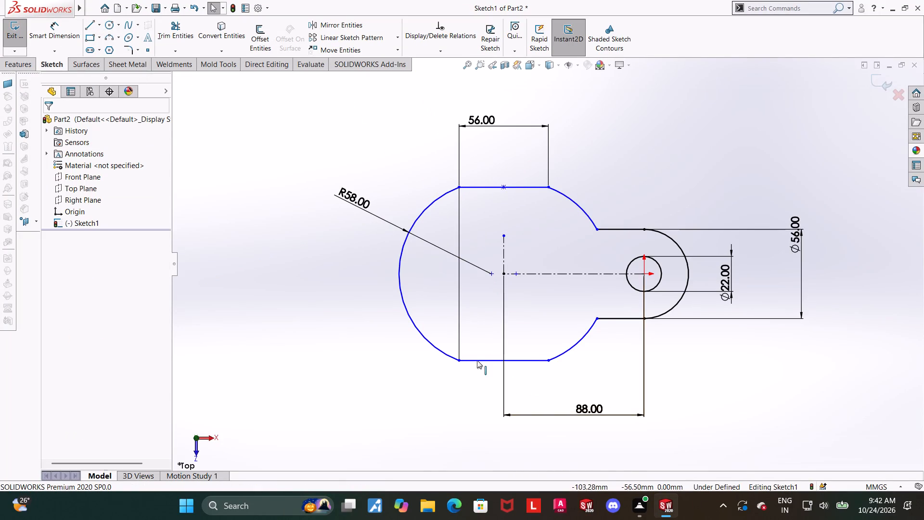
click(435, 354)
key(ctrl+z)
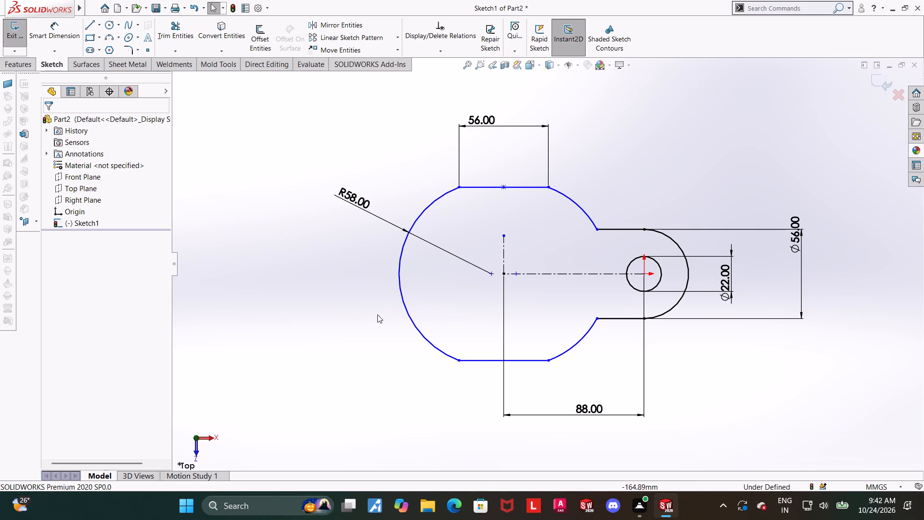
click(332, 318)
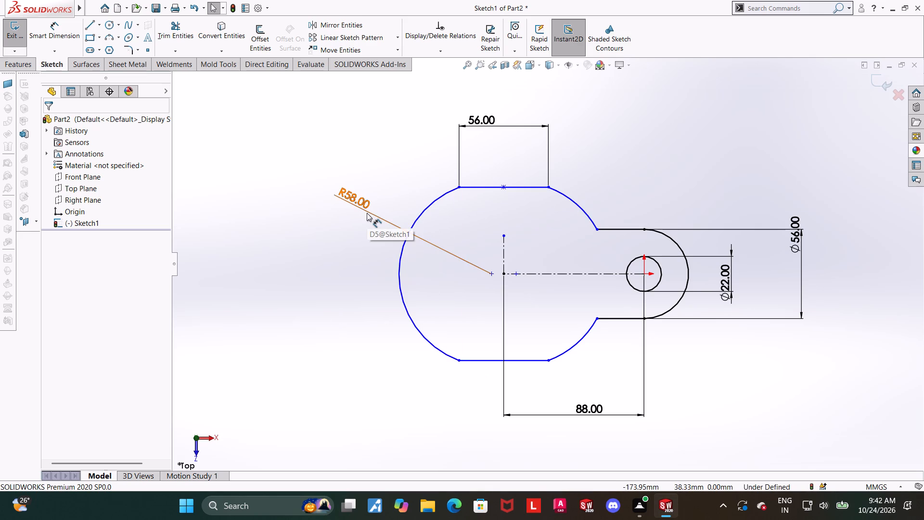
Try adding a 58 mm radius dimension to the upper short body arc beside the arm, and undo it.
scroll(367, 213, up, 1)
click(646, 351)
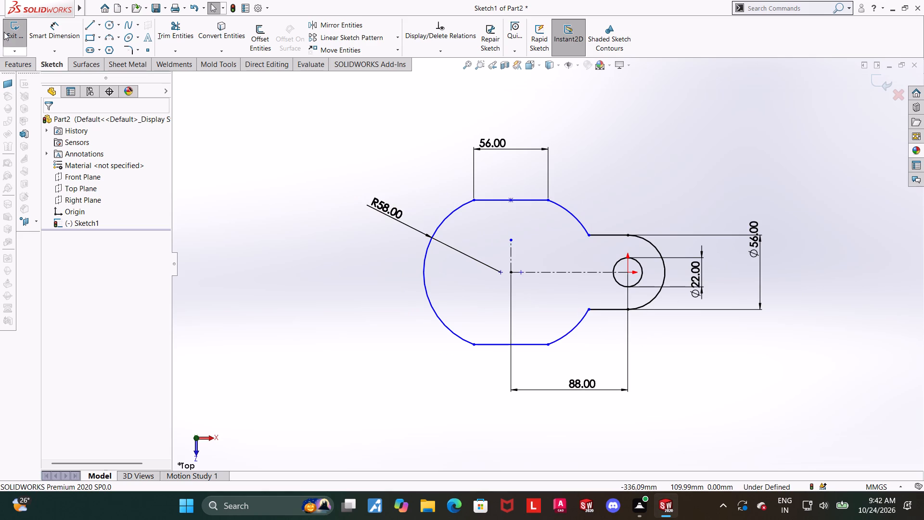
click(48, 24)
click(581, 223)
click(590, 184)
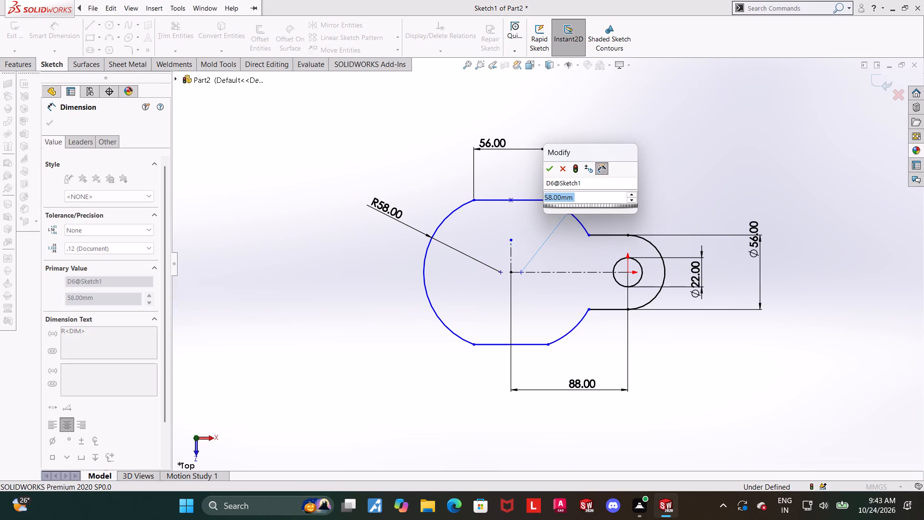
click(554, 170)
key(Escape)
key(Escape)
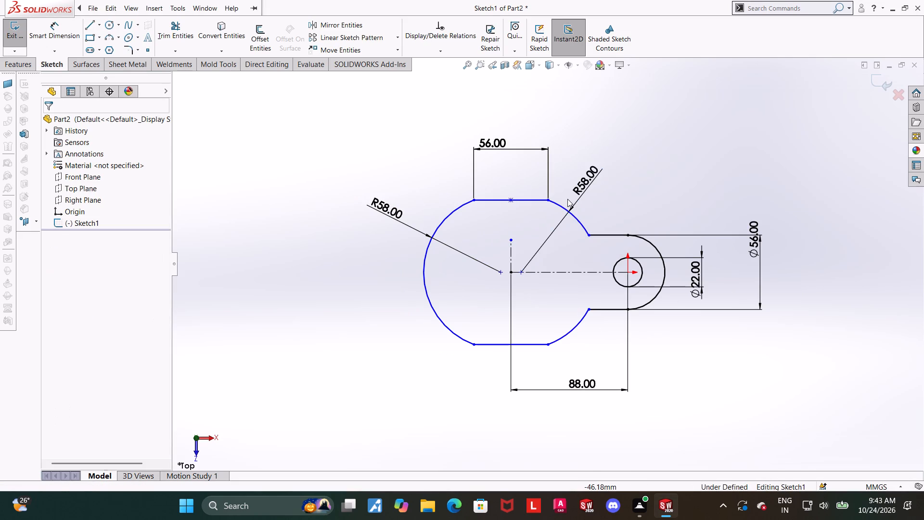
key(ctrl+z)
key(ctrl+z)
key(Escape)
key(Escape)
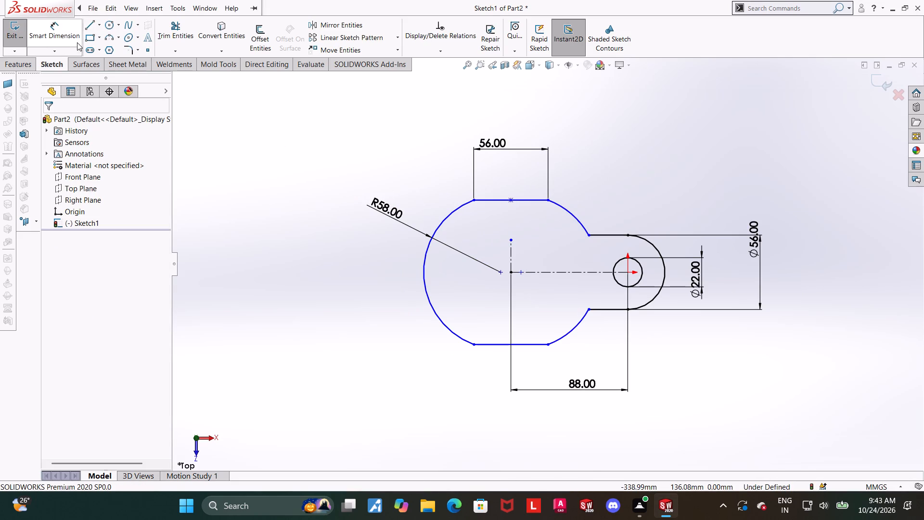
Add a vertical dimension between the upper and lower 56 mm lines, keeping their current distance.
click(68, 37)
click(499, 201)
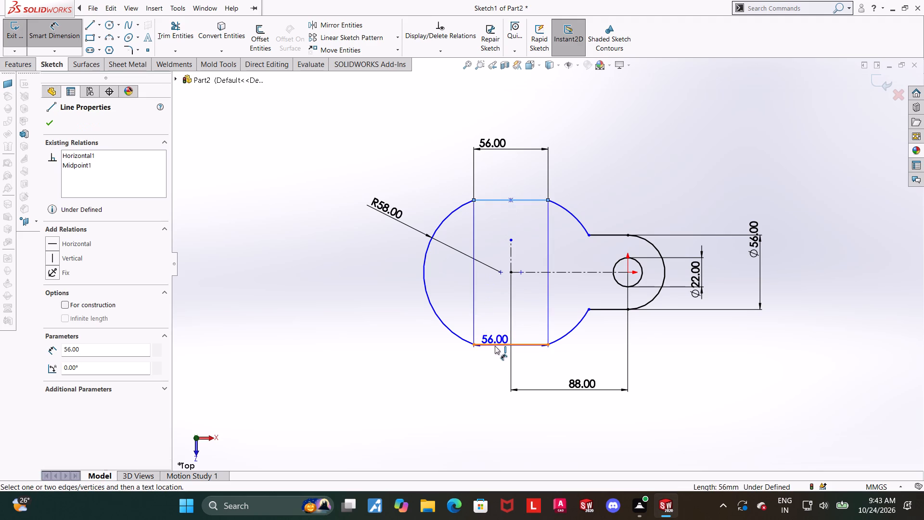
click(495, 346)
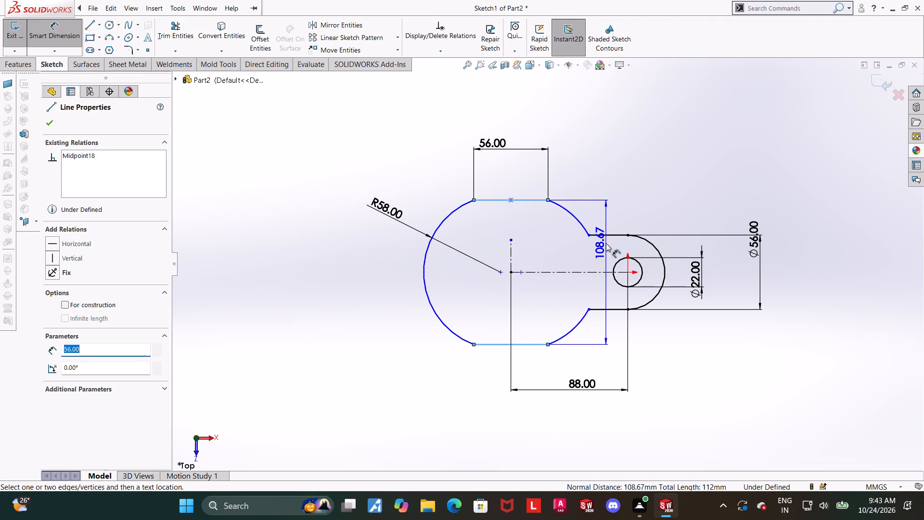
click(299, 244)
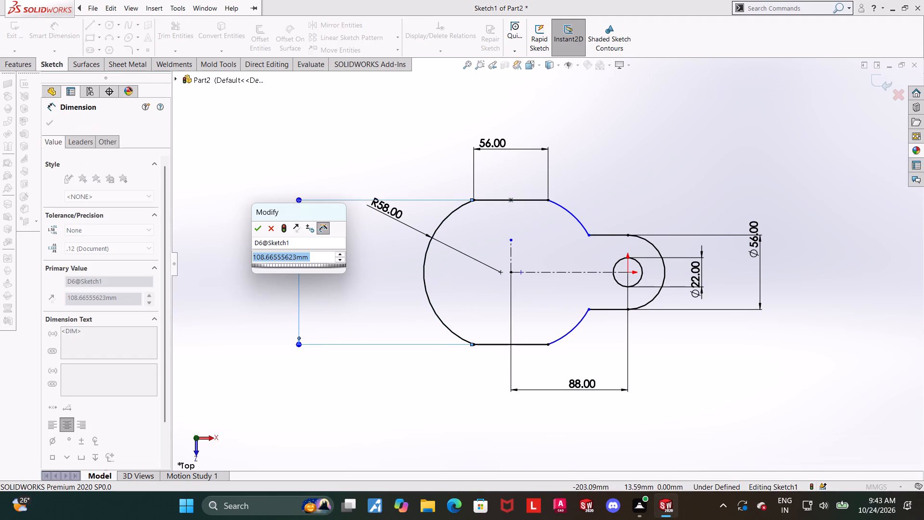
click(262, 228)
key(Escape)
key(Escape)
key(Escape)
Add a symmetric relation between the two short body arcs beside the arm, about the horizontal centerline.
click(583, 241)
scroll(585, 241, down, 3)
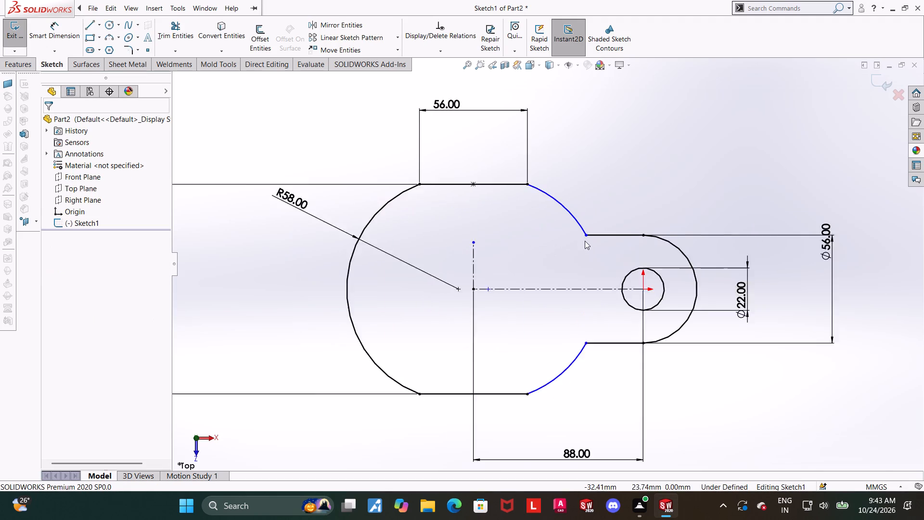
click(567, 207)
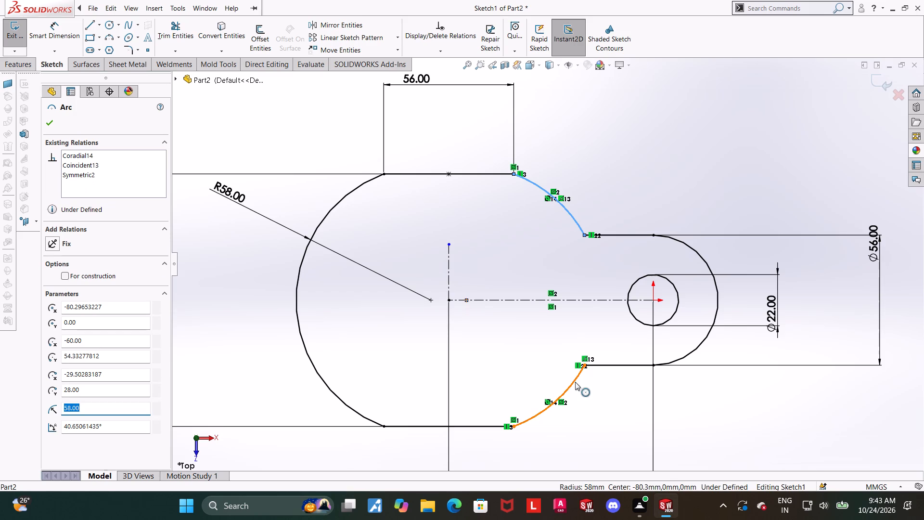
ctrl+click(575, 382)
ctrl+click(573, 299)
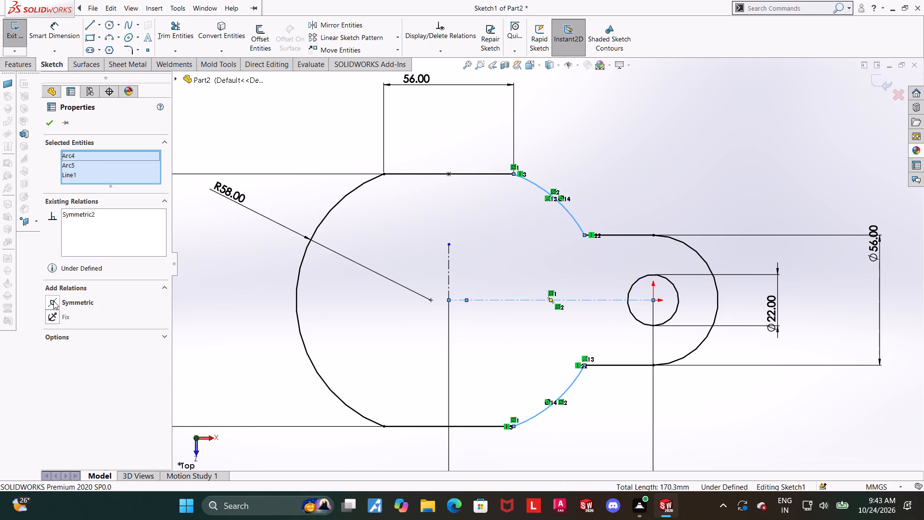
click(53, 301)
click(278, 338)
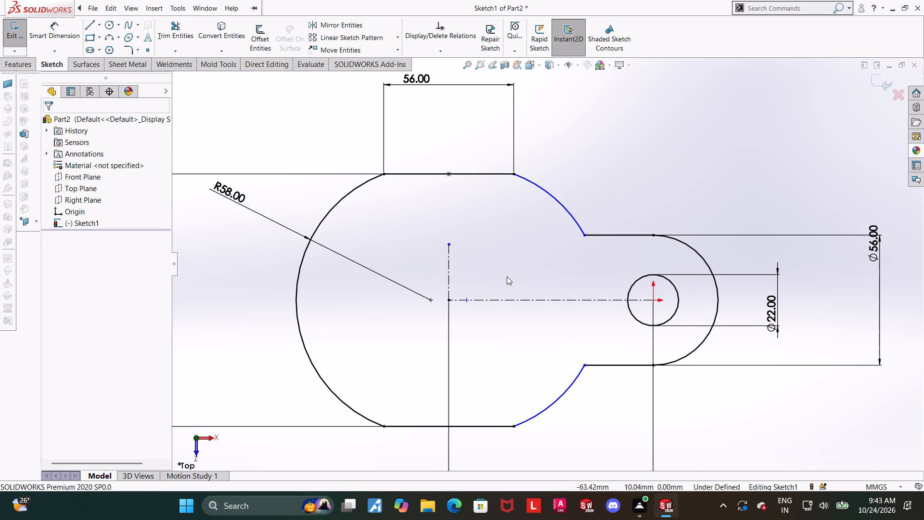
click(507, 276)
scroll(511, 271, up, 1)
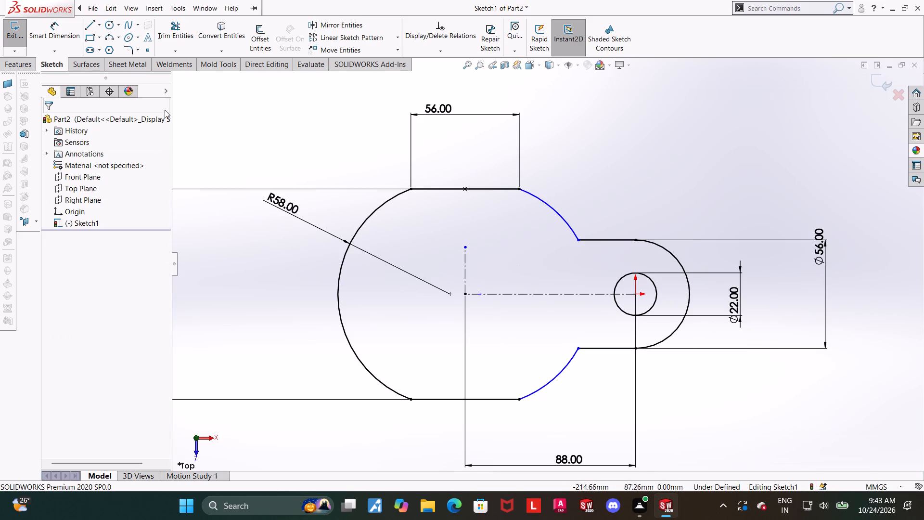
Add a 58 mm radius dimension to the upper short body arc beside the arm.
click(67, 34)
click(557, 212)
click(584, 193)
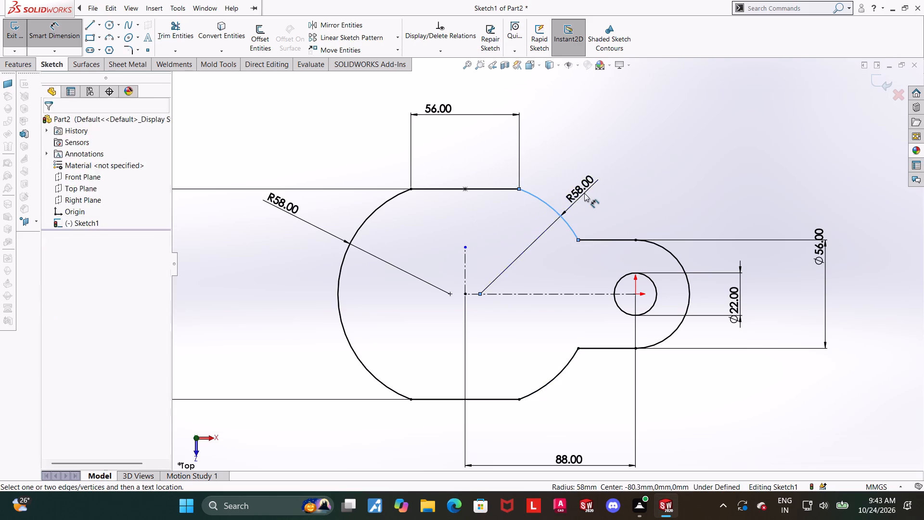
click(539, 177)
scroll(707, 376, up, 2)
click(729, 377)
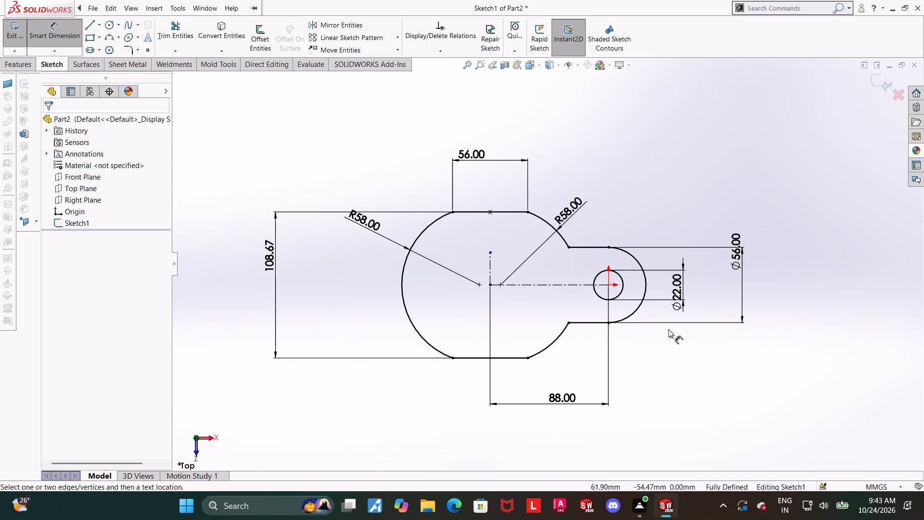
key(Escape)
key(Escape)
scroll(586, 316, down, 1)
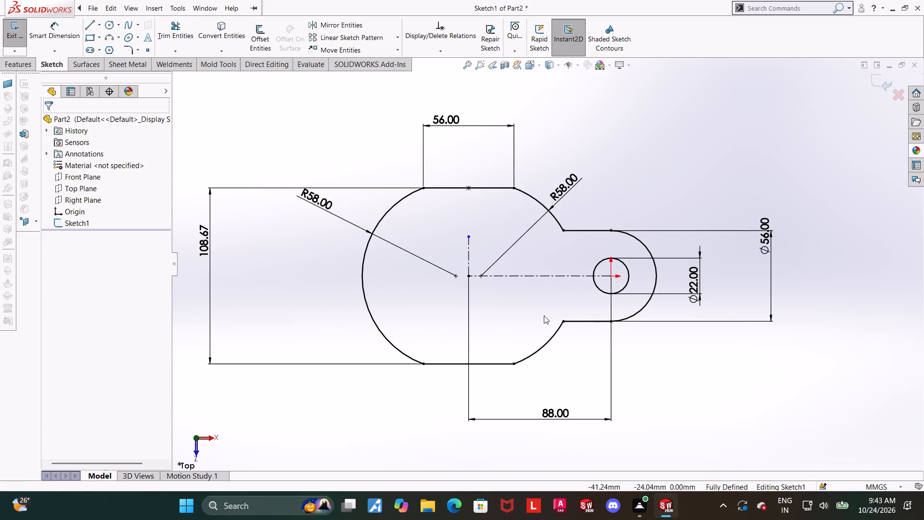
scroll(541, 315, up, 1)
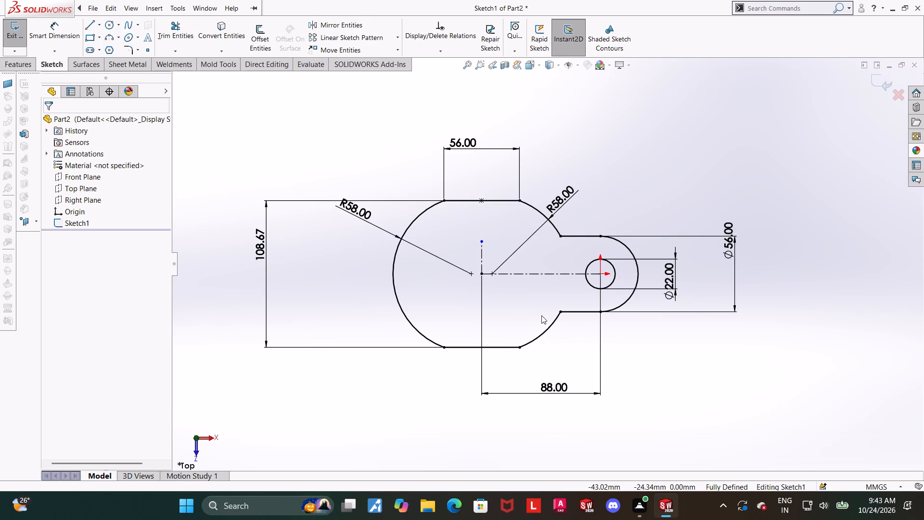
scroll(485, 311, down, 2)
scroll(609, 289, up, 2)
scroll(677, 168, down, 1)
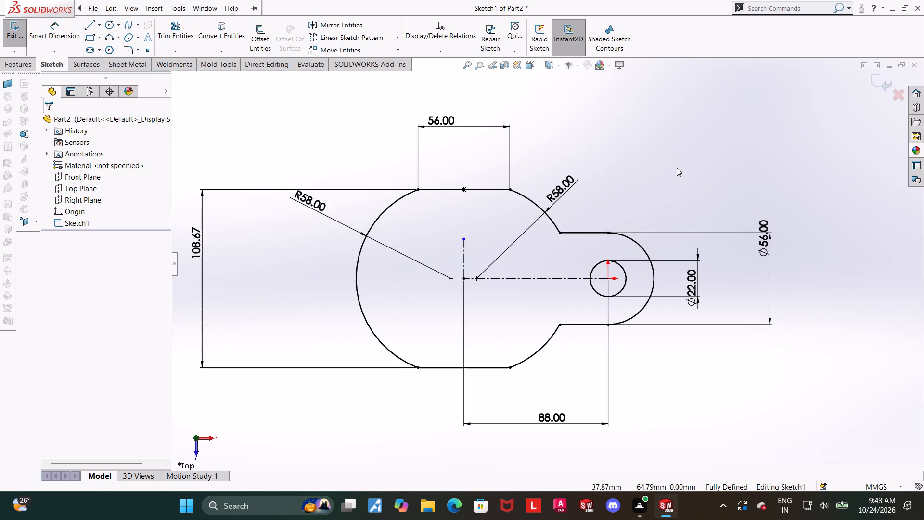
Close the profile sketch and extrude it as a blind boss to a depth of 24 mm.
click(883, 73)
middle_drag(629, 351, 563, 252)
scroll(629, 351, up, 1)
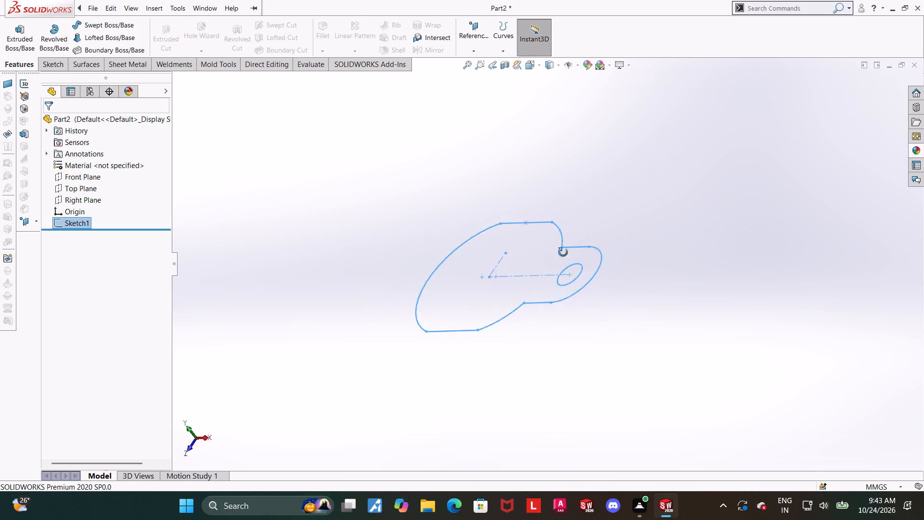
middle_drag(563, 252, 622, 251)
click(7, 34)
middle_drag(454, 268, 452, 256)
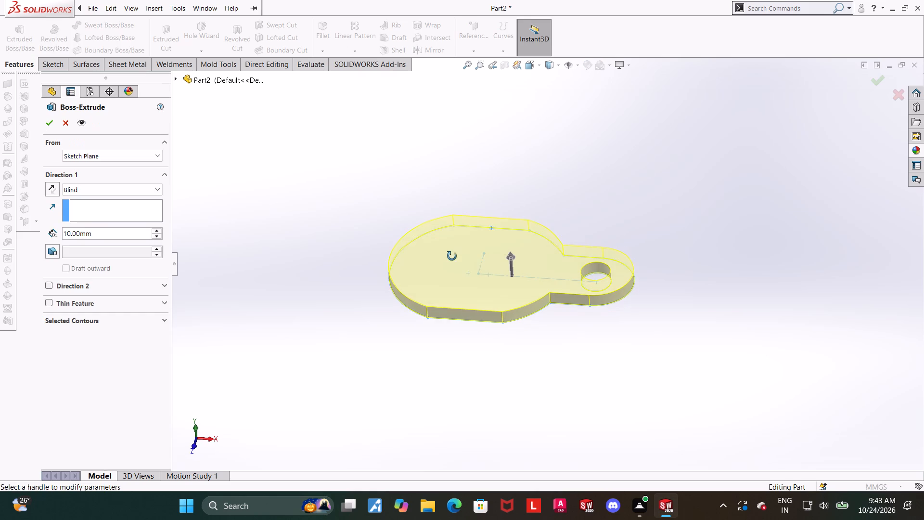
middle_drag(452, 256, 443, 278)
scroll(444, 277, up, 1)
scroll(539, 258, down, 1)
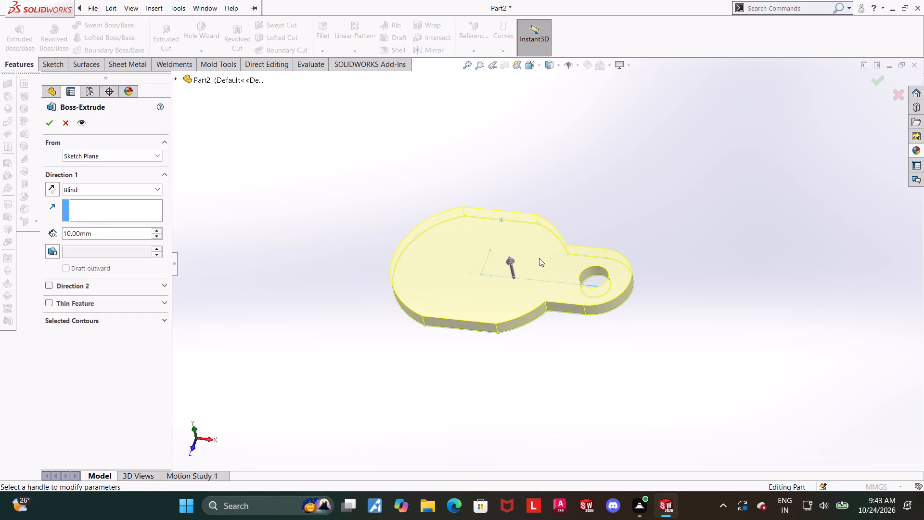
scroll(486, 279, down, 1)
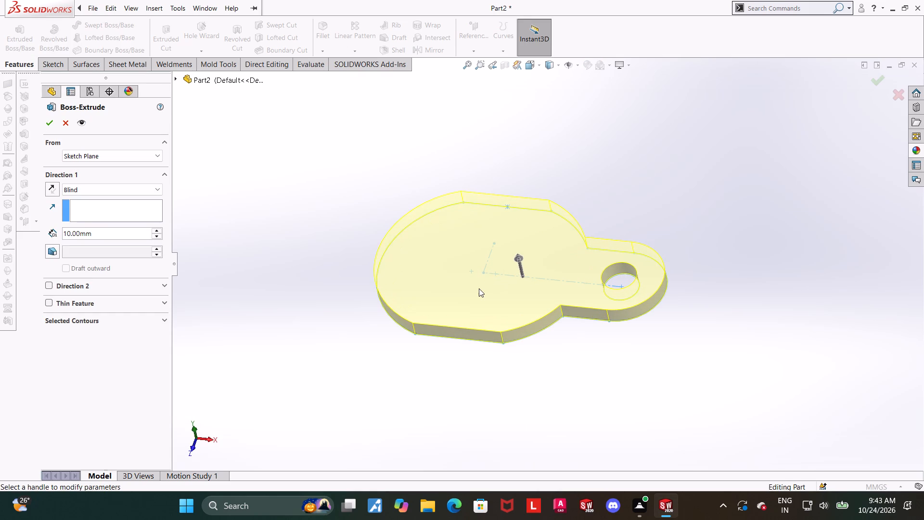
click(128, 228)
drag(132, 233, 123, 233)
text(24)
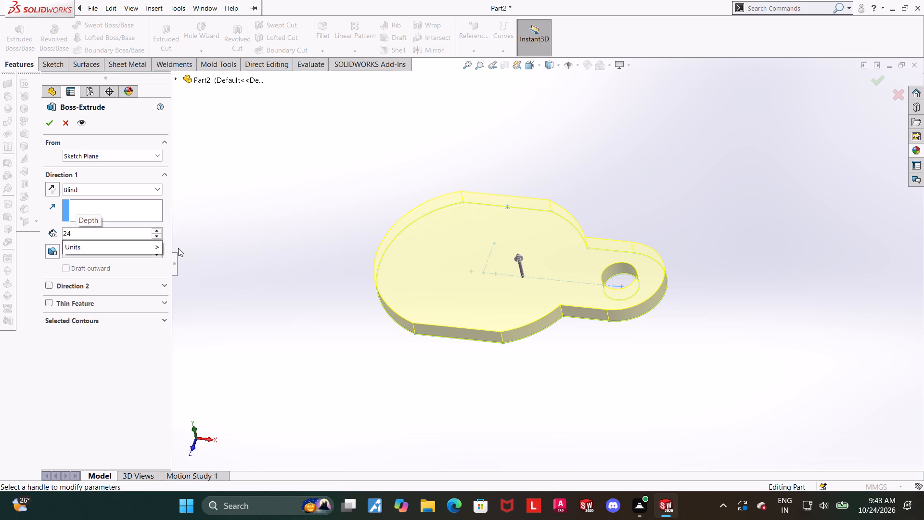
key(Return)
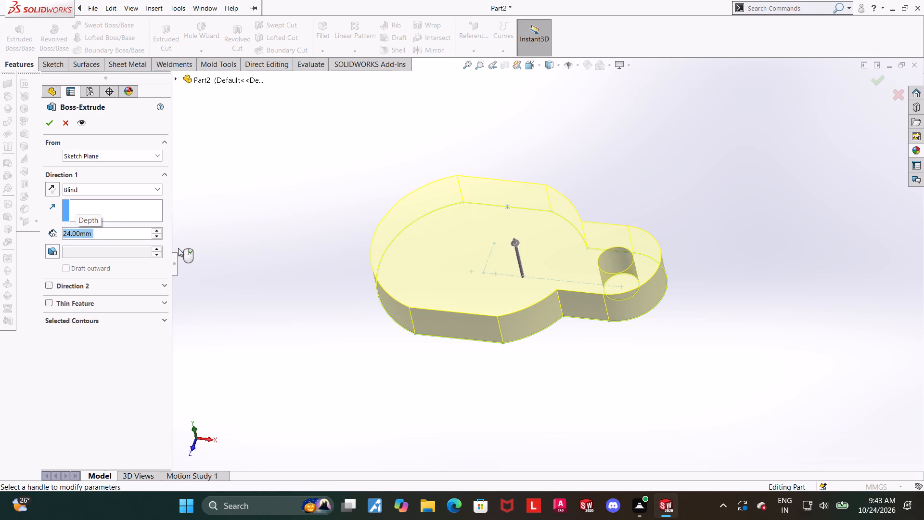
click(56, 126)
click(304, 288)
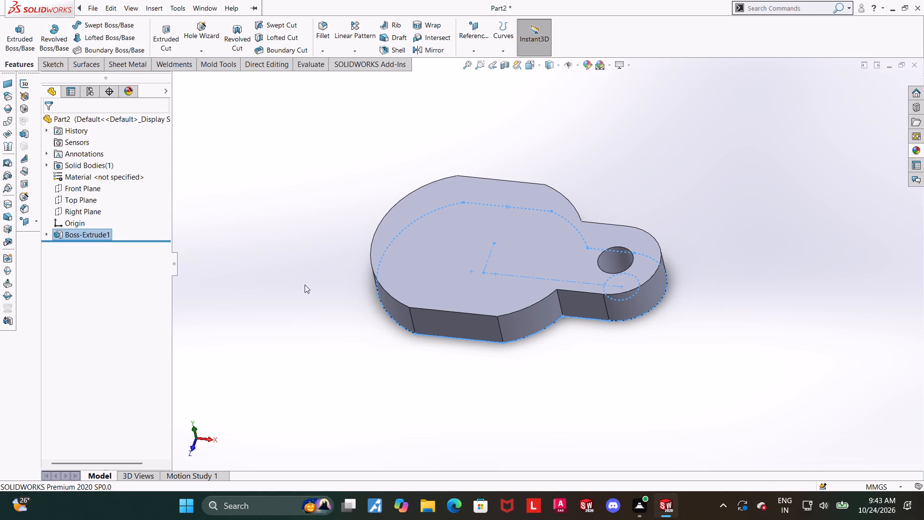
Start a new sketch on the extruded plate's top face and view it face-on.
middle_click(361, 272)
scroll(392, 266, up, 2)
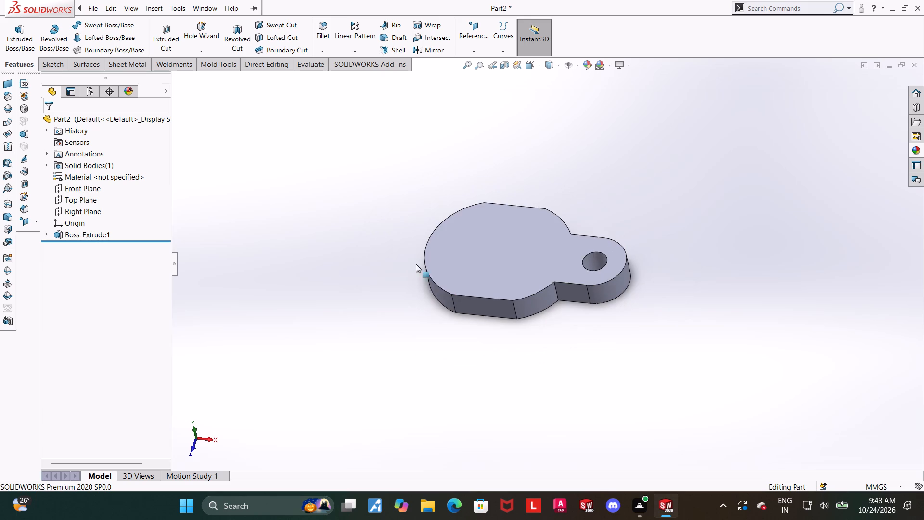
scroll(595, 265, down, 3)
click(458, 238)
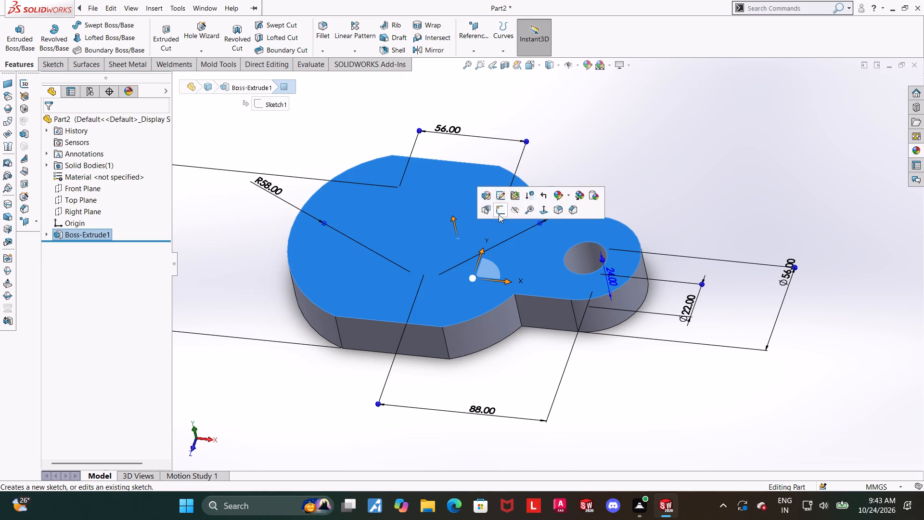
click(499, 214)
click(71, 249)
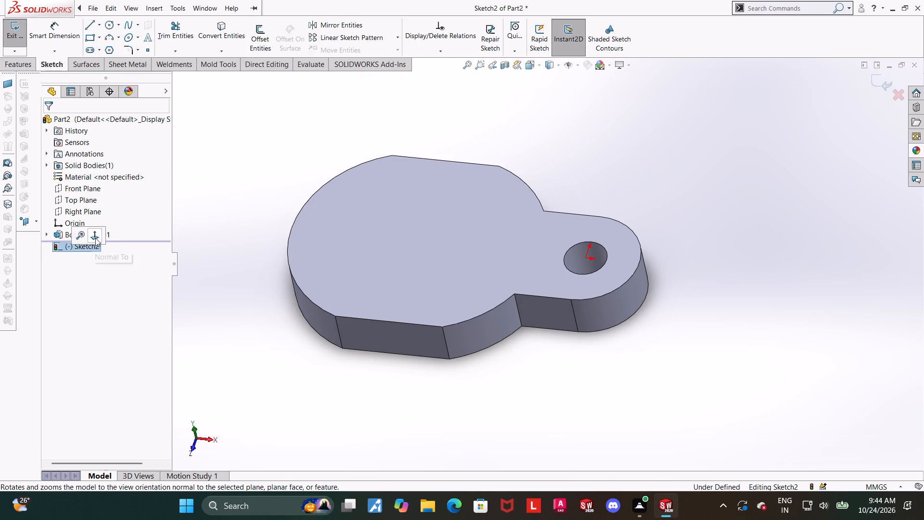
click(96, 236)
Sketch a circle near the middle of the round body and set its diameter to 72 mm.
click(107, 29)
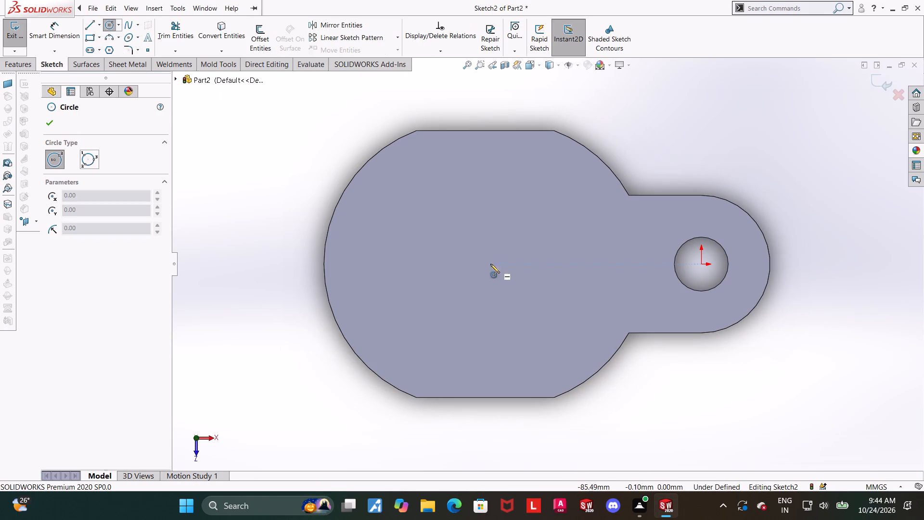
click(482, 263)
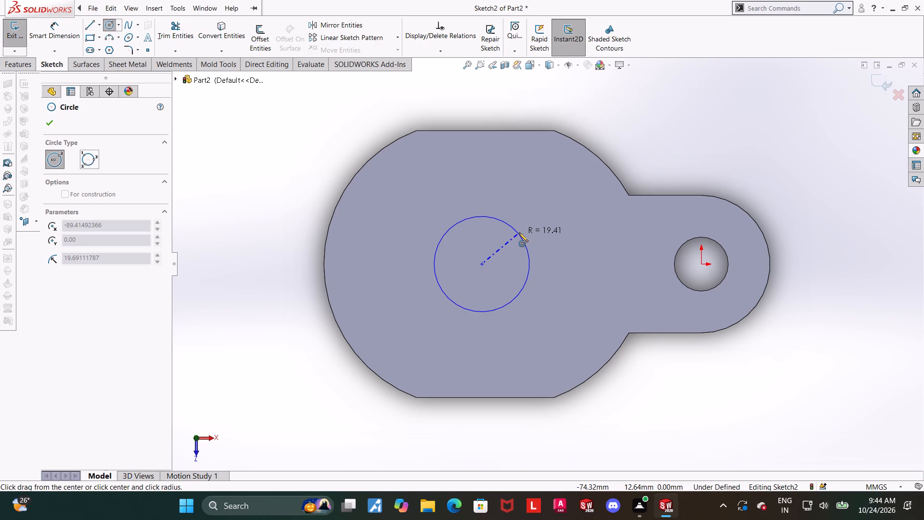
click(519, 233)
key(Escape)
click(67, 31)
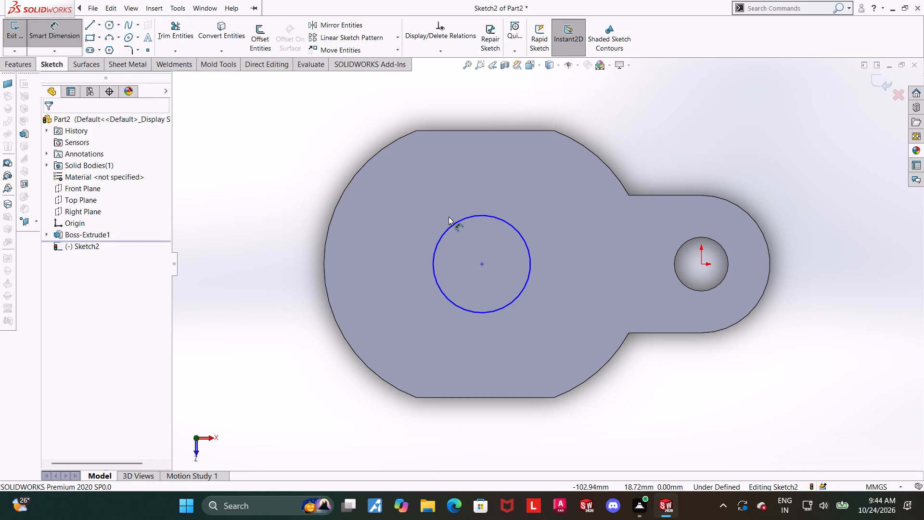
click(453, 222)
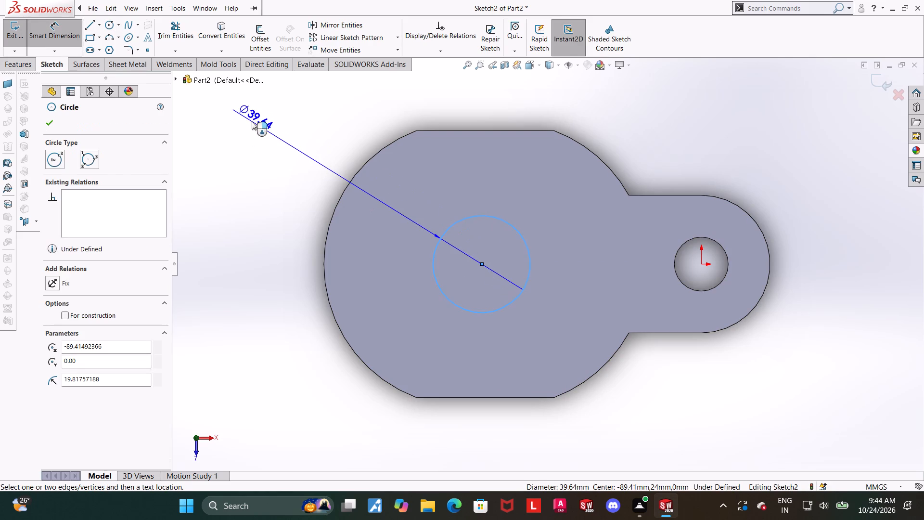
click(252, 121)
text(72)
key(Return)
key(Escape)
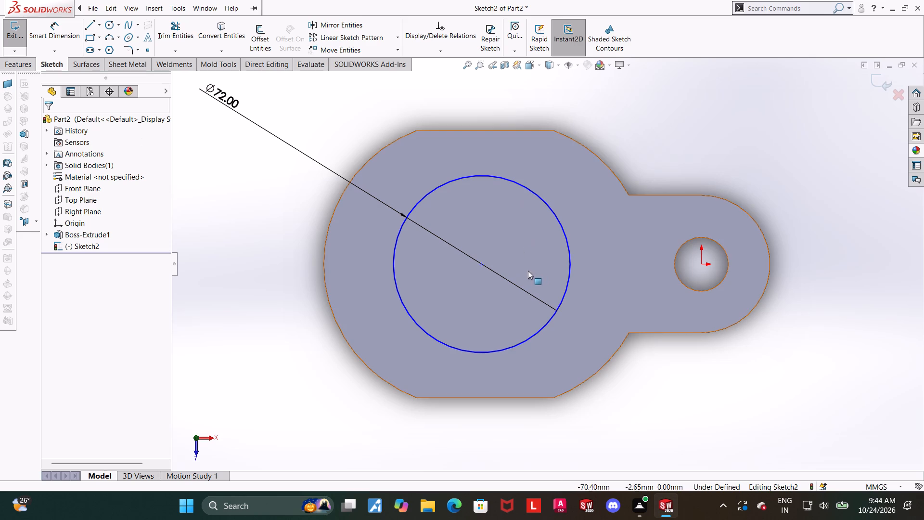
Align the circle's center horizontally with the origin and vertically with the midpoint of the body's upper straight edge.
click(702, 264)
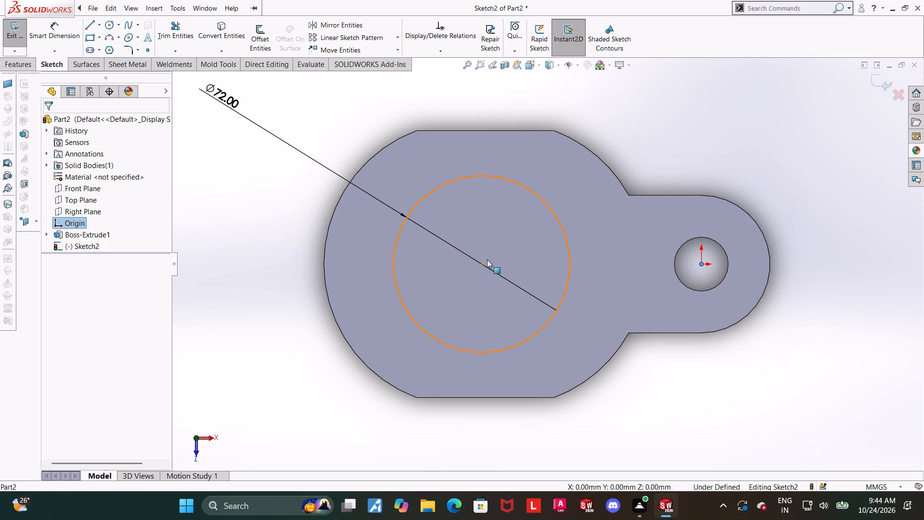
ctrl+click(483, 265)
click(55, 289)
click(176, 313)
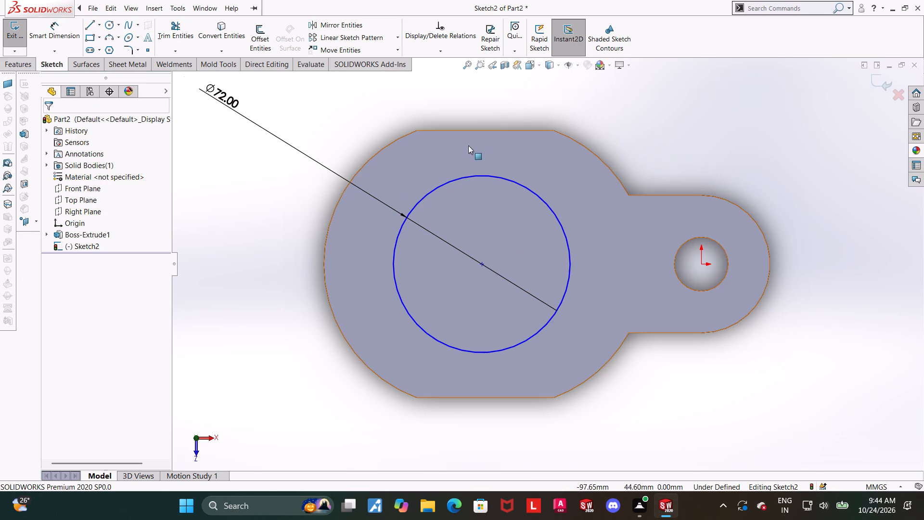
click(485, 130)
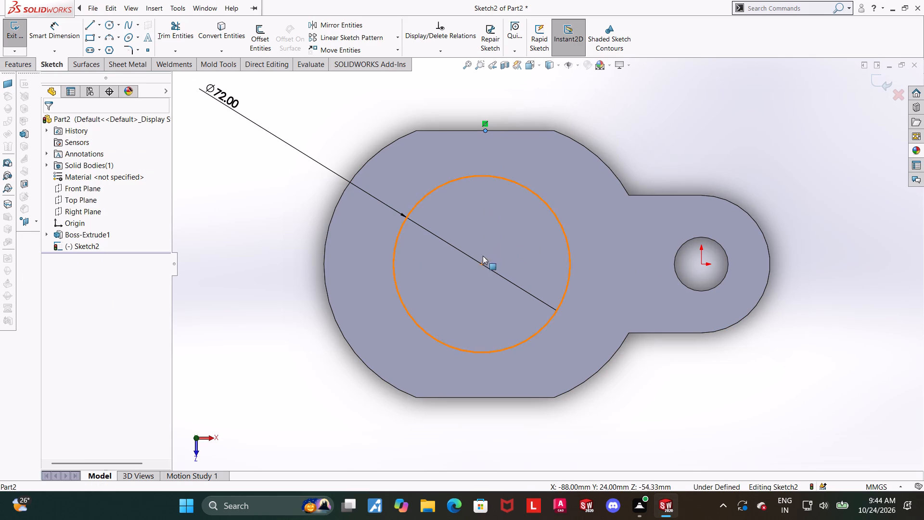
ctrl+click(482, 263)
click(54, 301)
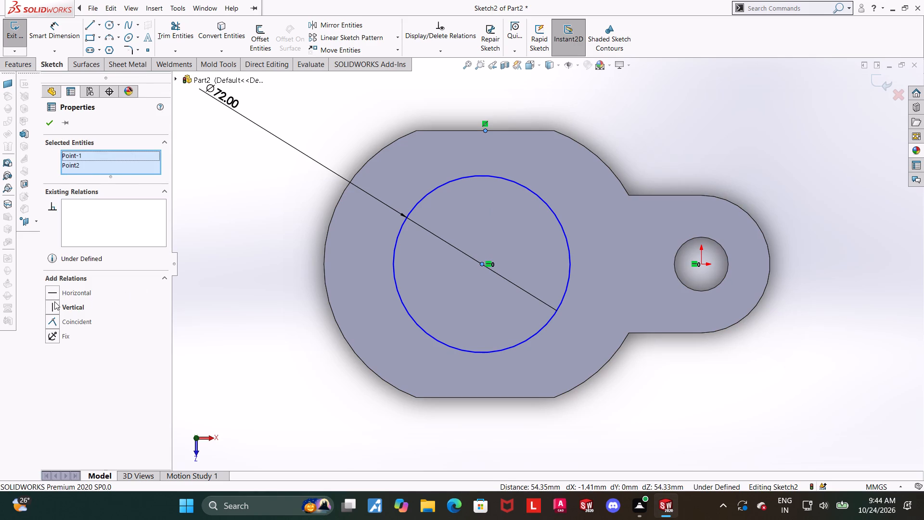
click(258, 296)
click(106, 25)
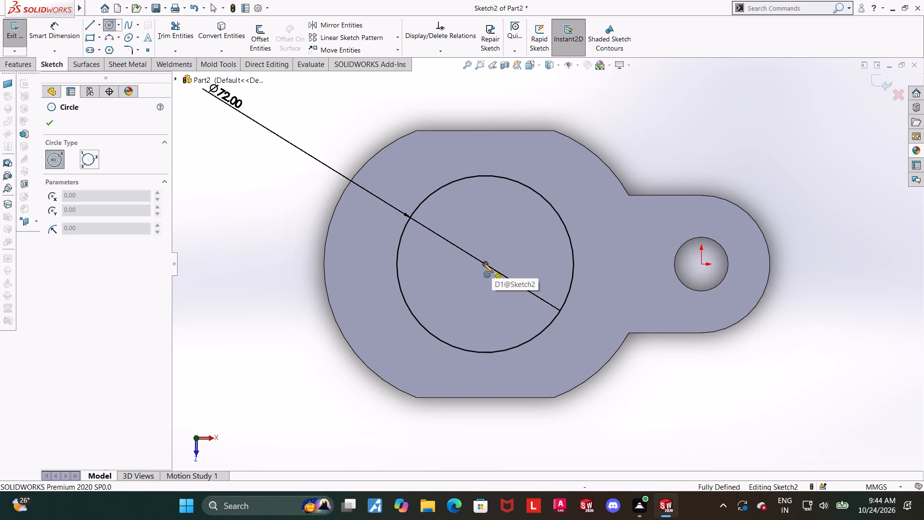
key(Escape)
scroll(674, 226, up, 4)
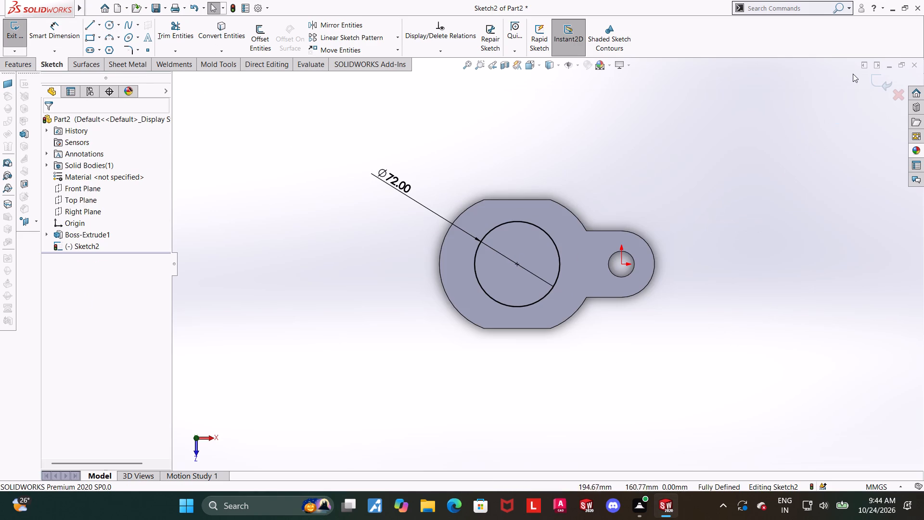
Close the 72 mm circle sketch and extrude it upward from the plate as a merged blind boss 38 mm deep (62-24).
click(878, 82)
middle_drag(692, 235, 679, 138)
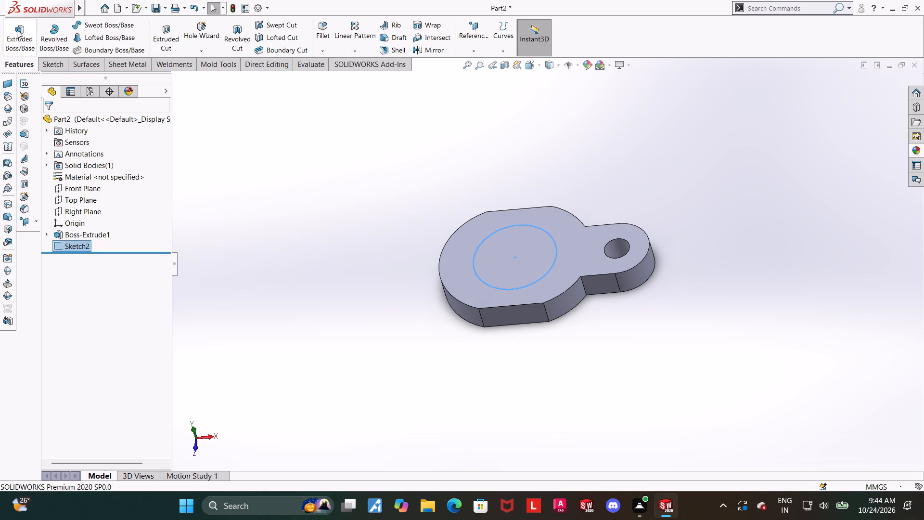
click(17, 30)
middle_click(583, 217)
scroll(590, 215, down, 2)
middle_drag(654, 254, 632, 301)
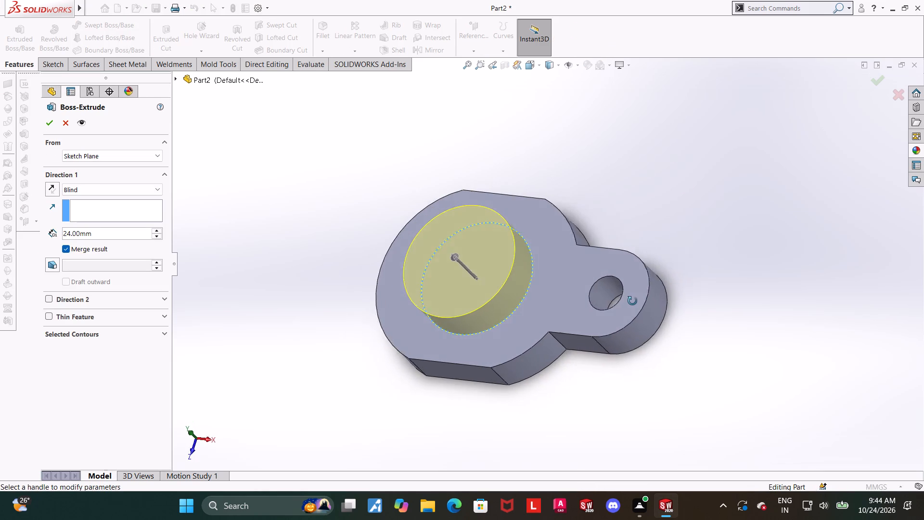
middle_drag(632, 301, 645, 301)
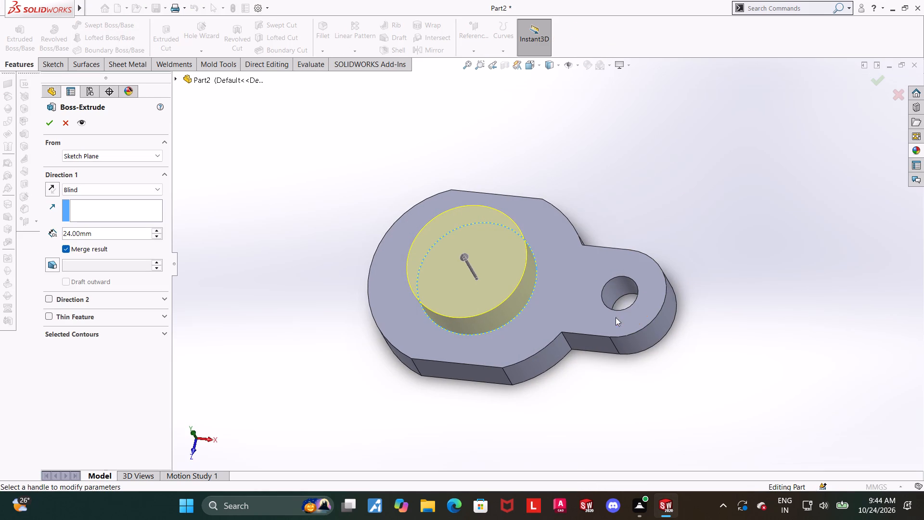
middle_drag(623, 331, 629, 308)
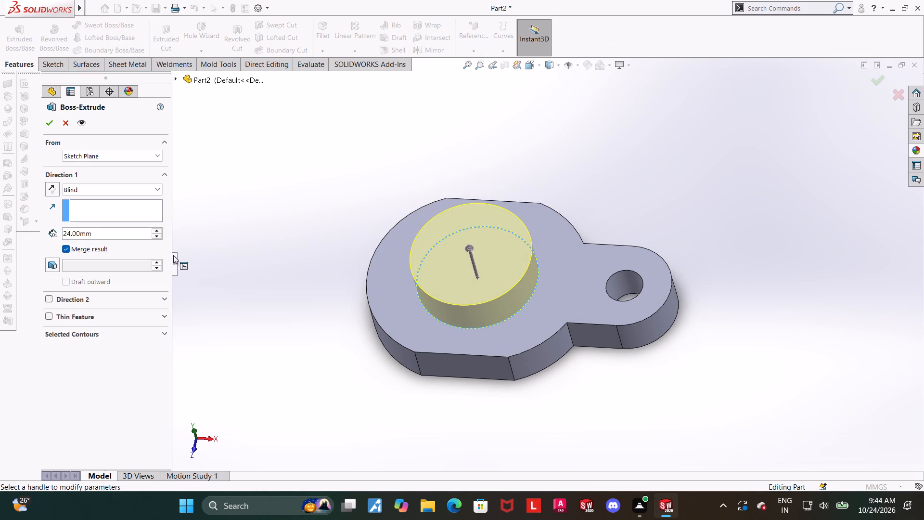
click(111, 231)
drag(122, 231, 0, 230)
text(62-)
text(24)
key(Return)
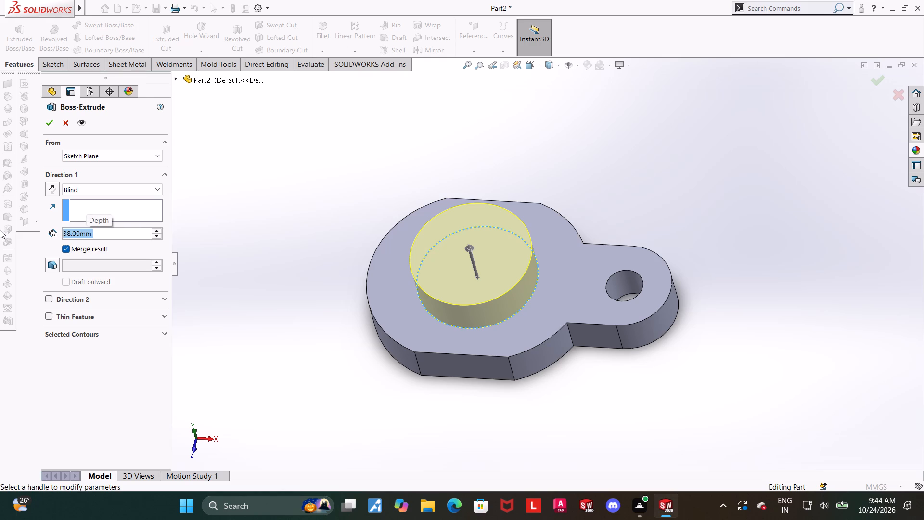
click(46, 125)
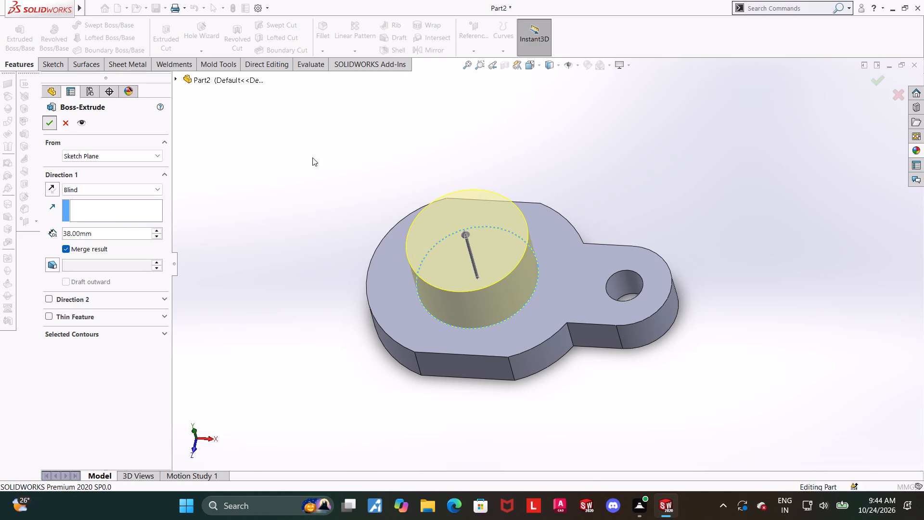
click(420, 133)
Measure the distance between the round boss's top face and the plate's bottom face.
click(320, 62)
click(102, 36)
click(426, 247)
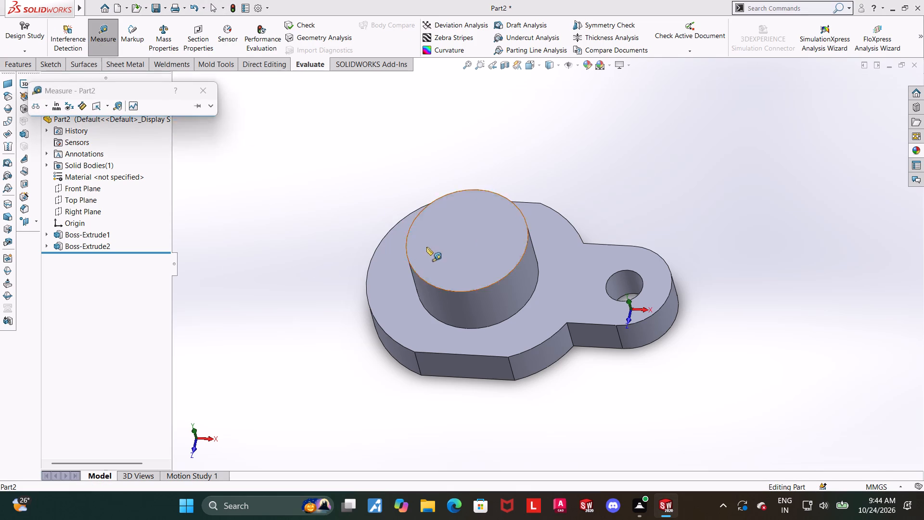
middle_drag(515, 337, 565, 123)
click(494, 286)
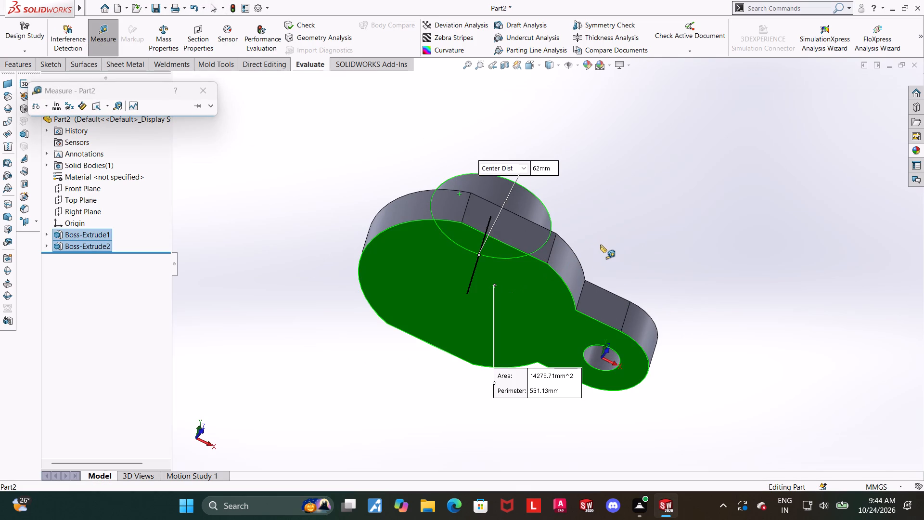
key(Escape)
Start a new sketch on the round boss's top face.
scroll(610, 163, up, 1)
middle_drag(613, 167, 550, 352)
click(642, 255)
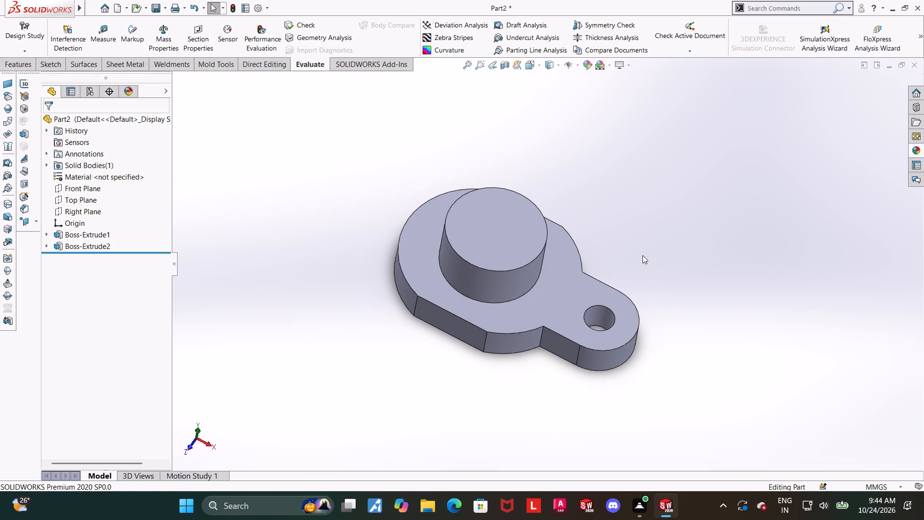
scroll(507, 259, down, 1)
click(506, 219)
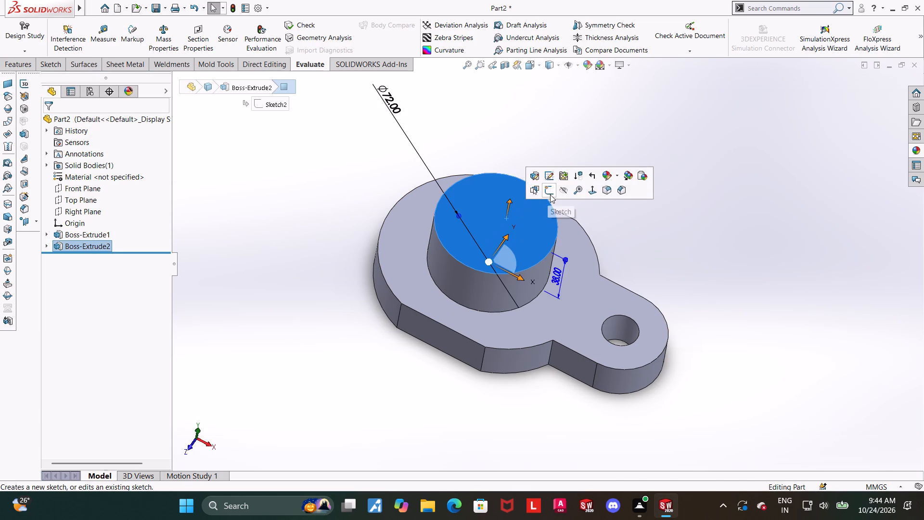
click(550, 195)
click(98, 257)
click(117, 245)
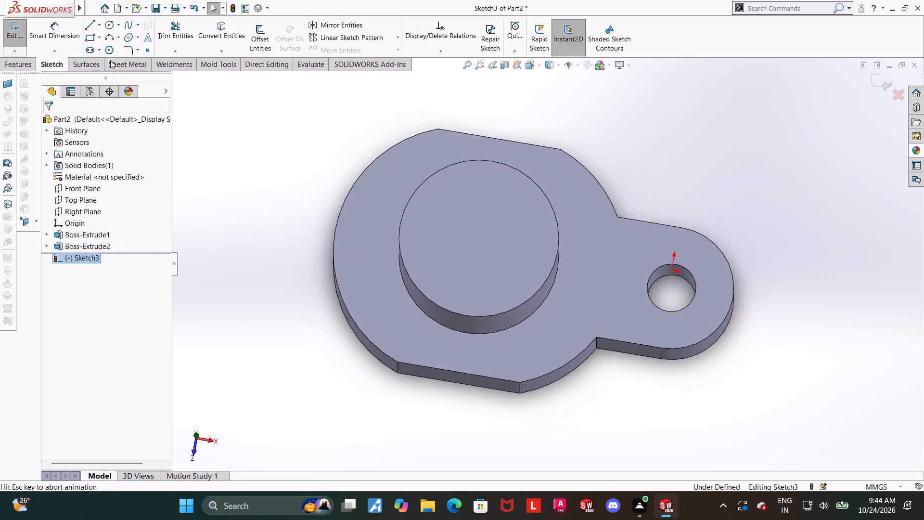
Sketch a circle at the center of the boss's top face and set its diameter to 28 mm.
click(106, 25)
click(484, 264)
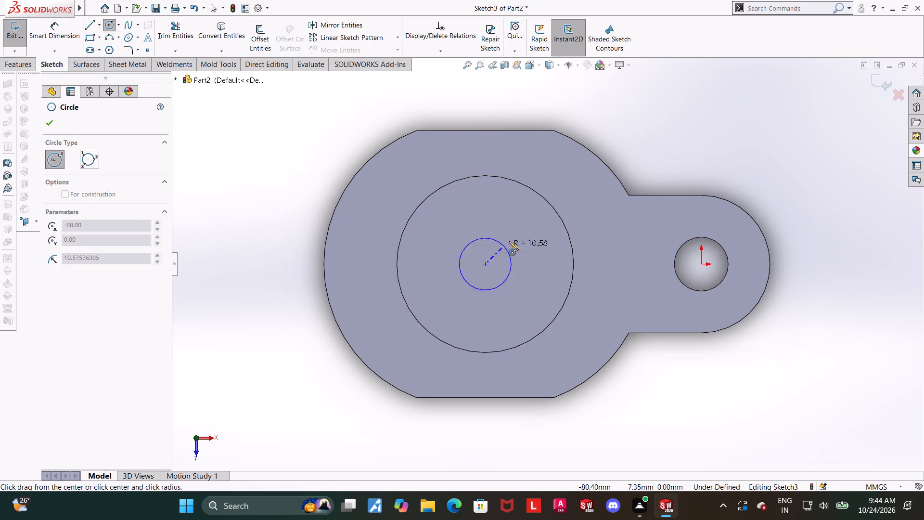
click(517, 222)
key(Escape)
key(Escape)
click(62, 34)
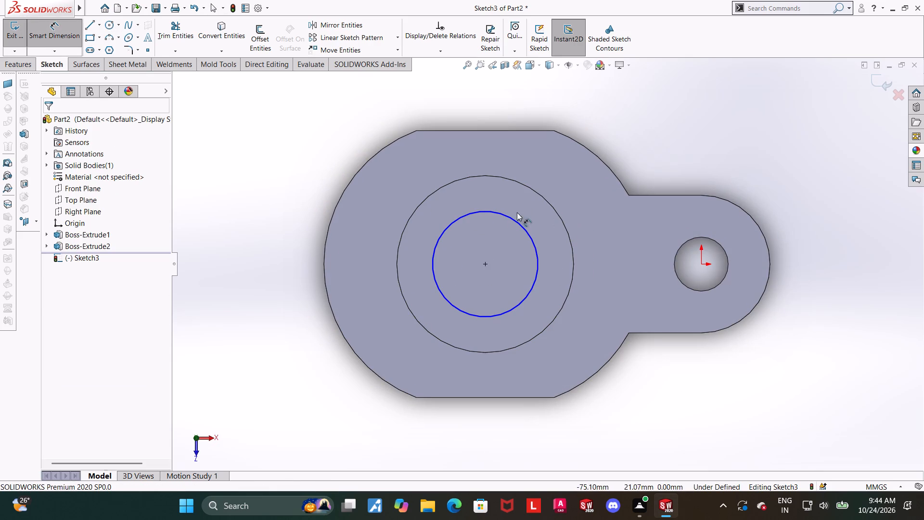
click(505, 217)
scroll(509, 216, up, 2)
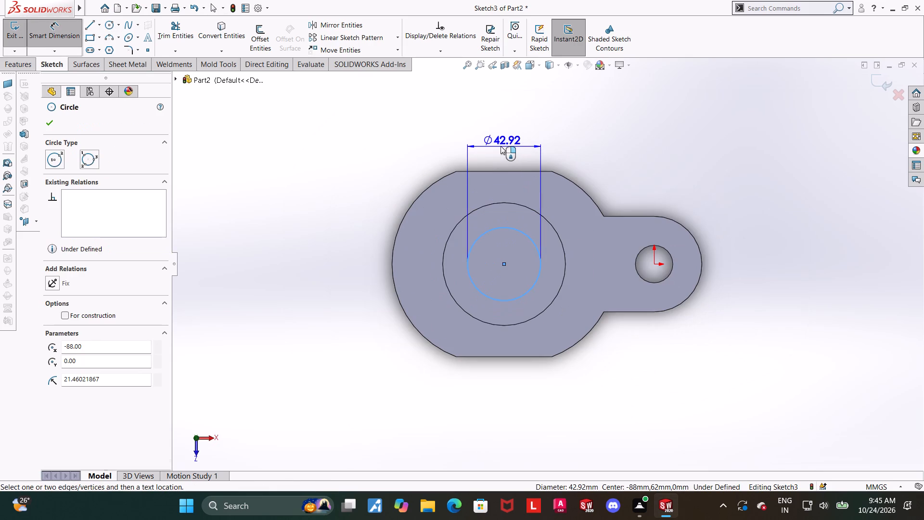
click(500, 146)
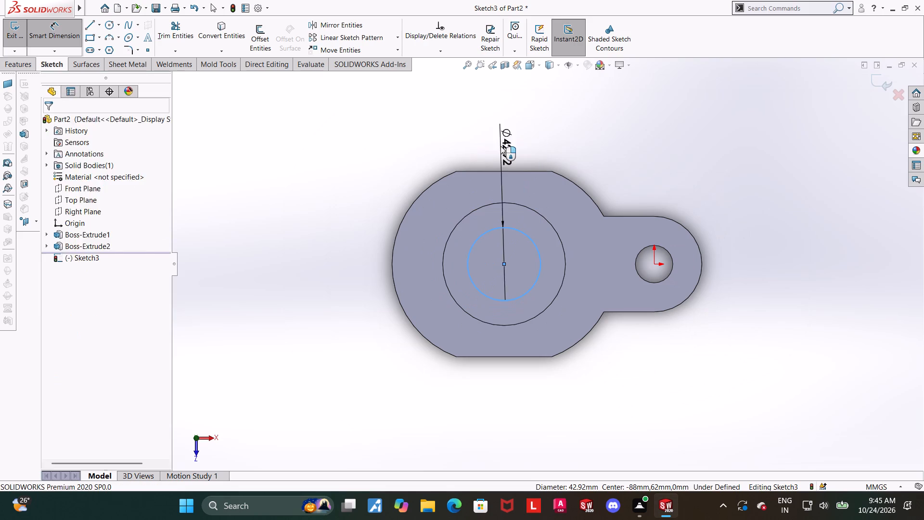
text(28)
key(Return)
key(Escape)
key(Escape)
click(764, 270)
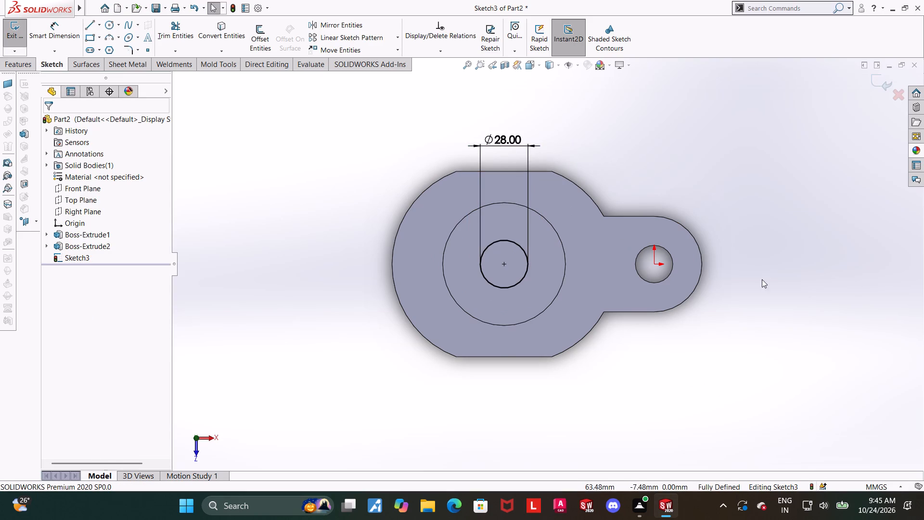
Make the 28 mm circle concentric with the boss's circular outer edge.
scroll(756, 323, up, 3)
scroll(586, 287, down, 4)
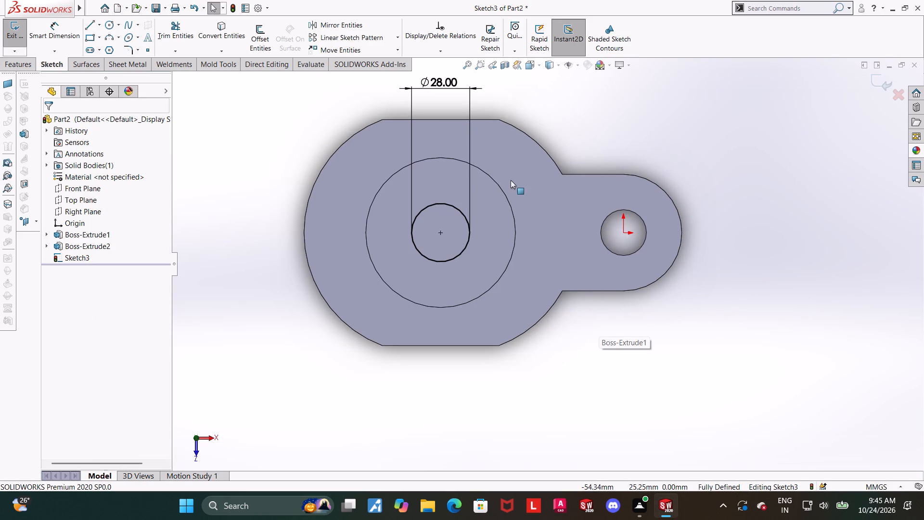
click(502, 188)
ctrl+click(450, 208)
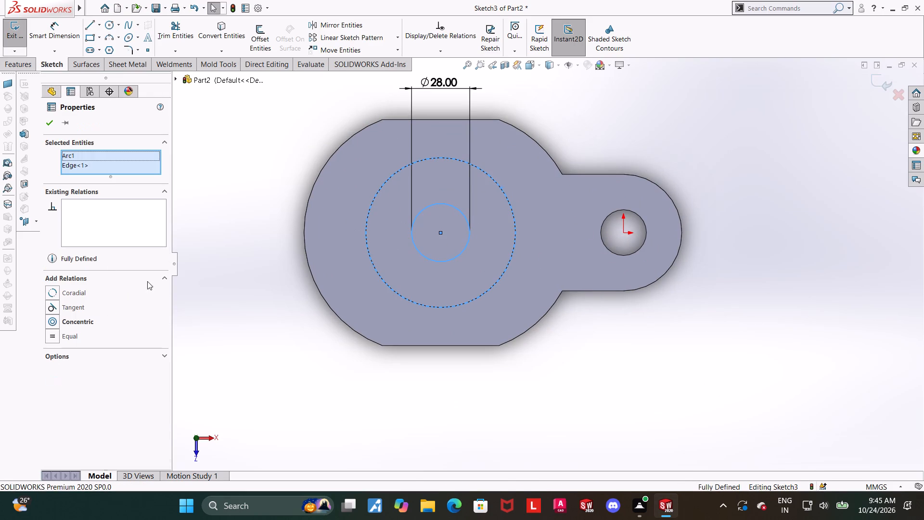
click(51, 324)
click(677, 347)
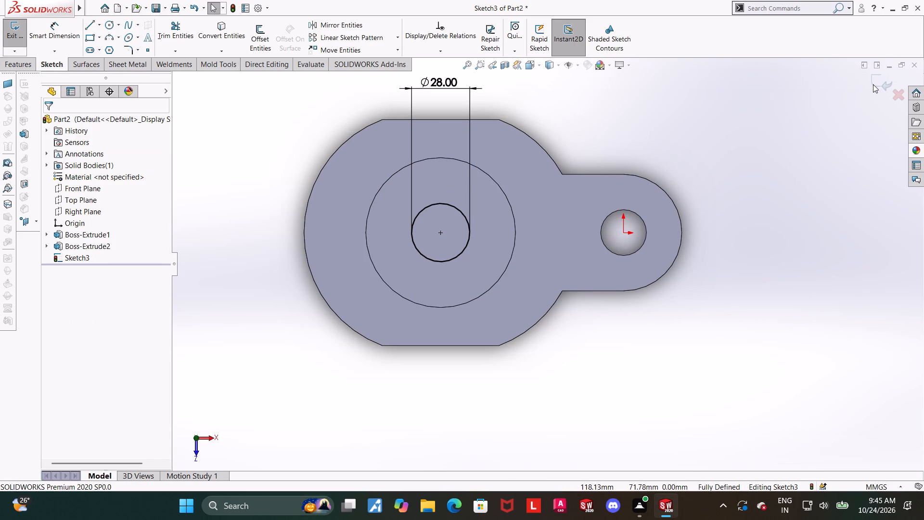
Close the sketch and extrude-cut the 28 mm circle down through the boss and plate with the Up To Next end condition.
click(875, 85)
scroll(745, 208, up, 4)
middle_drag(691, 219, 683, 161)
scroll(535, 225, down, 3)
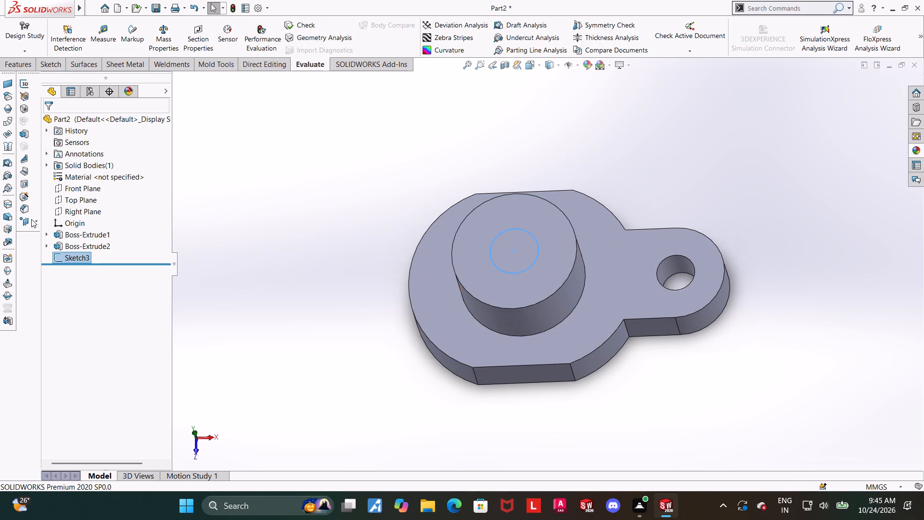
click(68, 252)
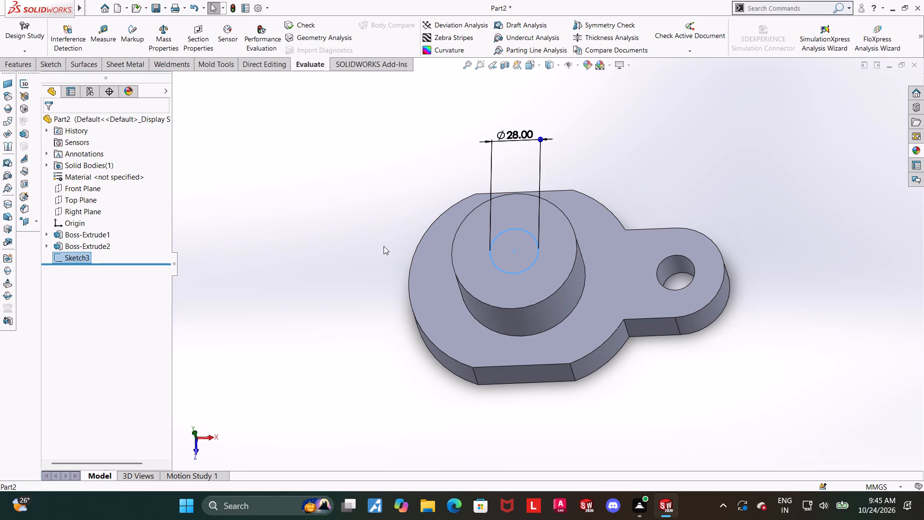
click(378, 246)
middle_drag(446, 279, 455, 199)
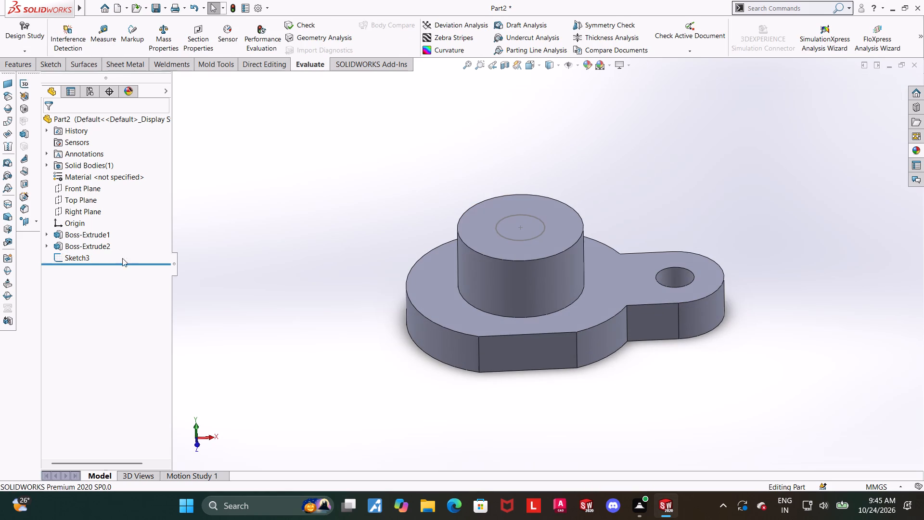
click(77, 262)
click(76, 259)
click(29, 64)
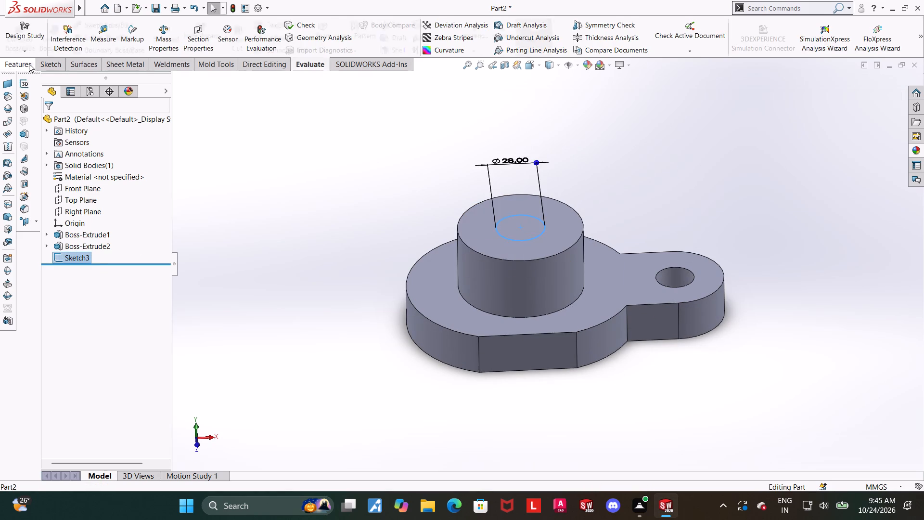
click(168, 29)
middle_drag(355, 261, 338, 231)
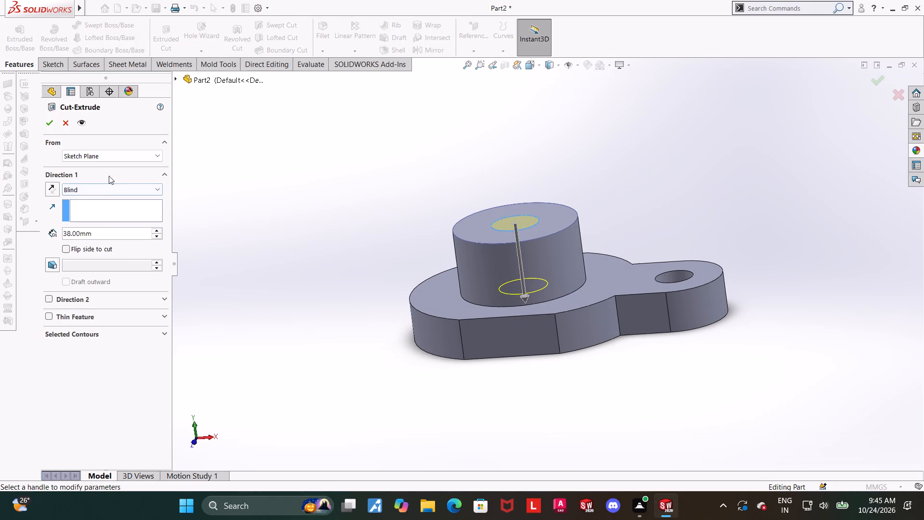
click(109, 189)
click(99, 222)
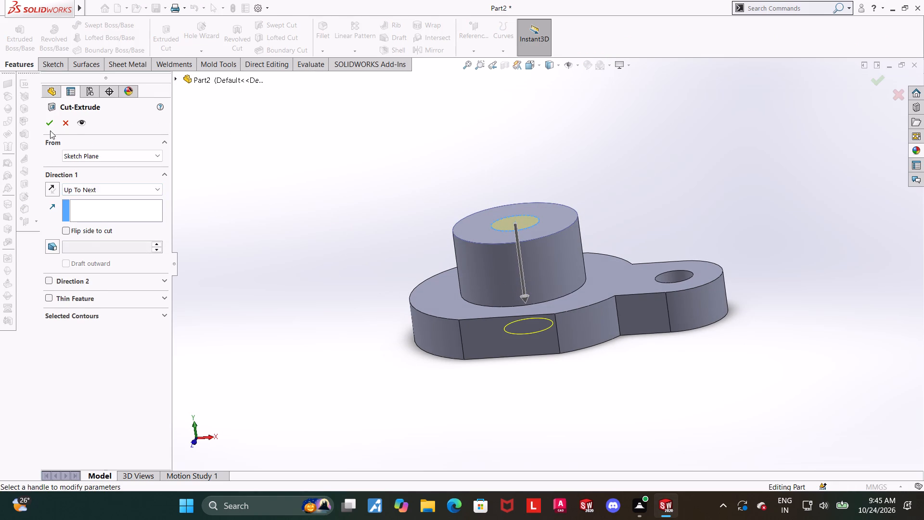
click(50, 129)
click(247, 277)
Create a reference plane offset 88 mm from the Right Plane, with the offset flipped toward the round boss.
middle_drag(455, 266, 412, 312)
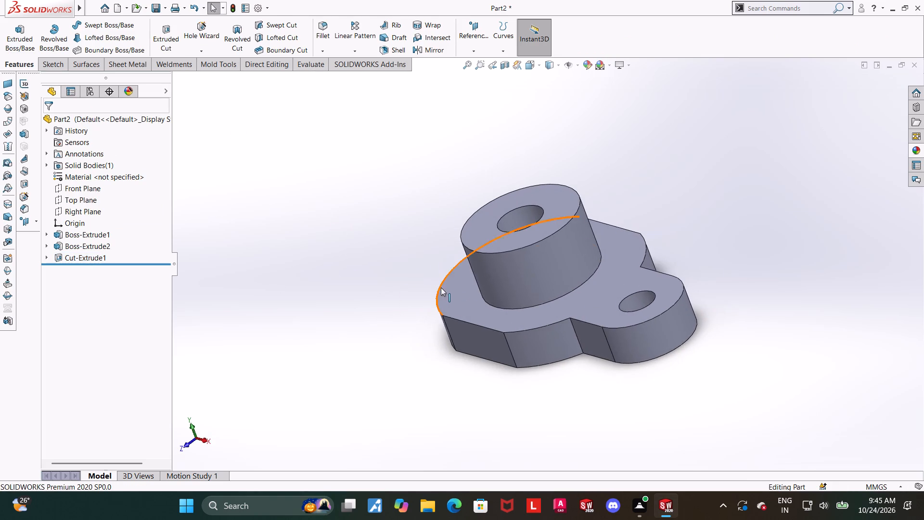
middle_drag(448, 286, 415, 360)
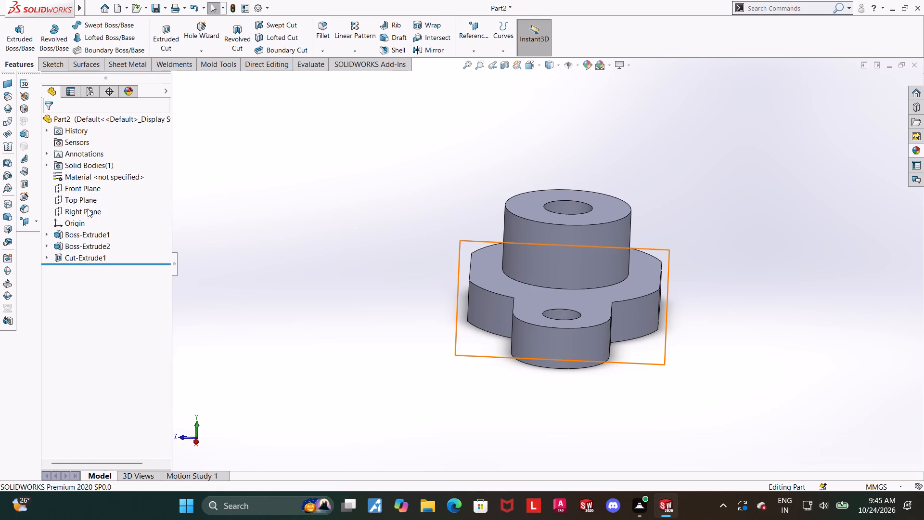
middle_drag(105, 209, 155, 193)
middle_drag(460, 246, 500, 260)
click(384, 302)
middle_drag(358, 267, 376, 306)
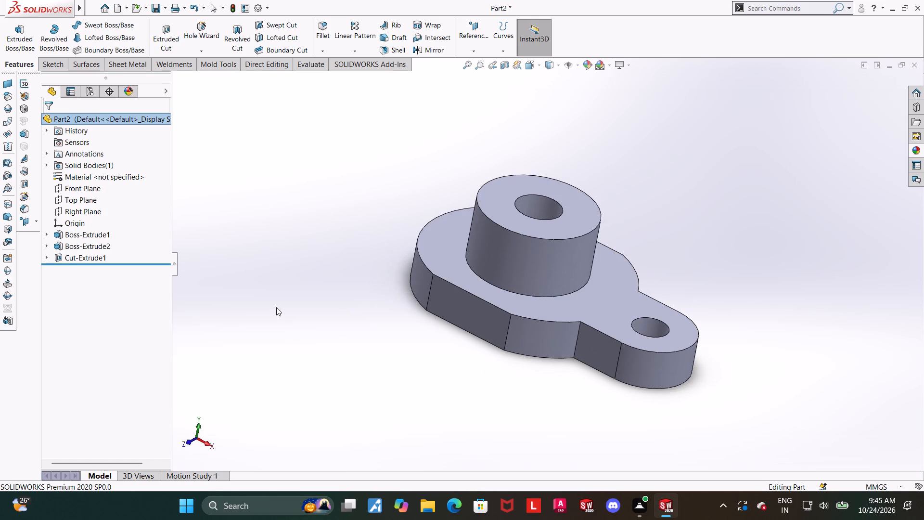
click(271, 308)
click(91, 215)
middle_drag(277, 258, 304, 234)
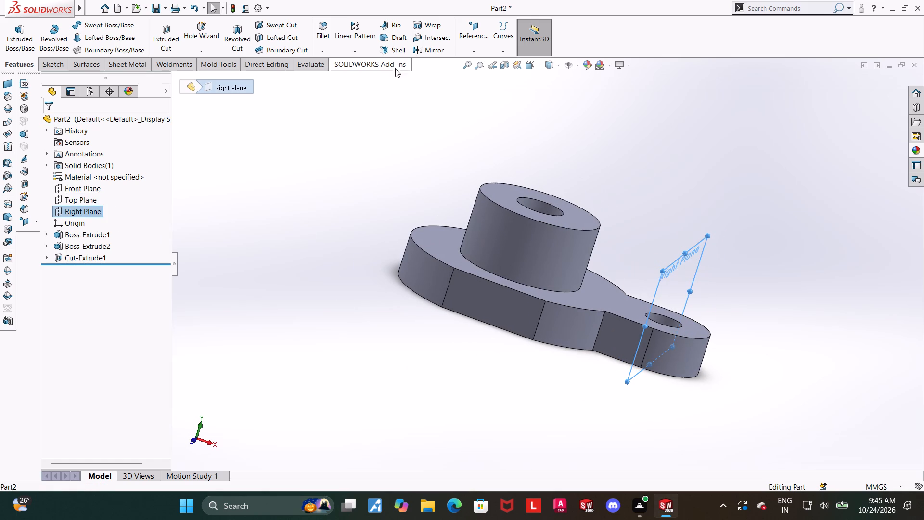
click(476, 52)
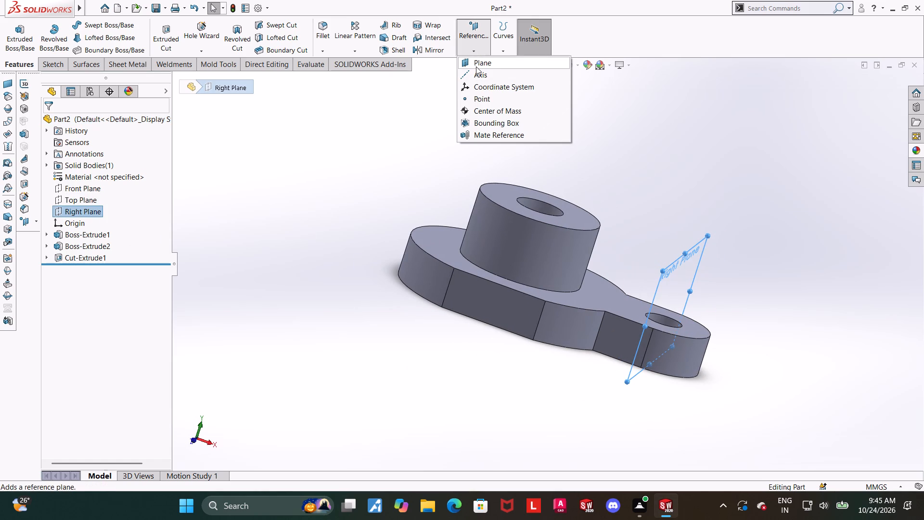
click(476, 66)
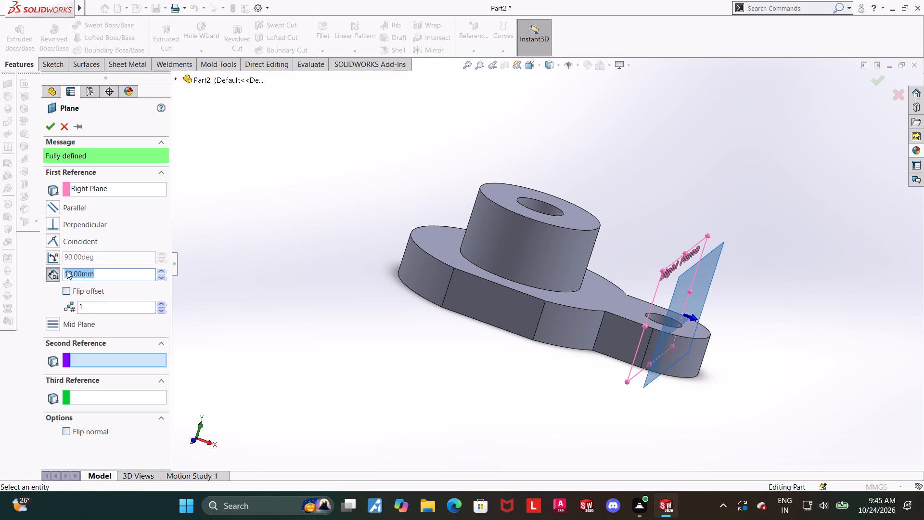
click(65, 293)
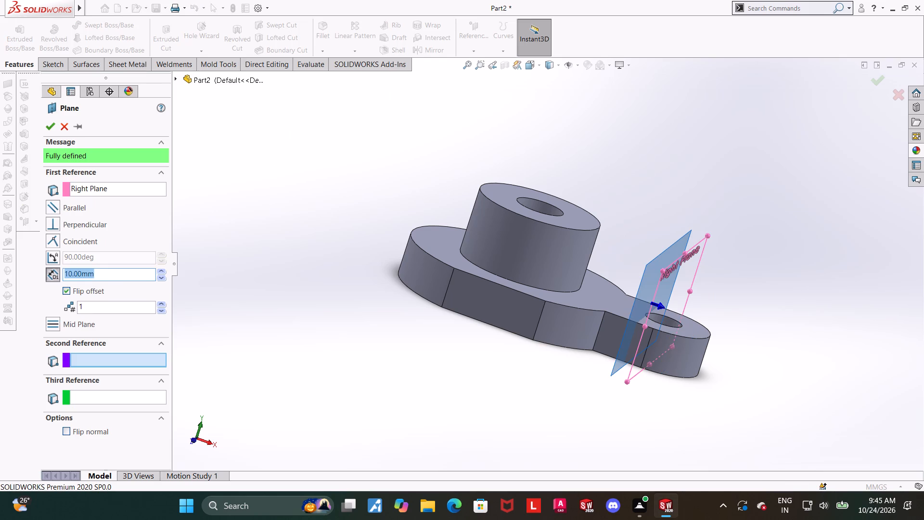
text(88)
key(Return)
click(53, 132)
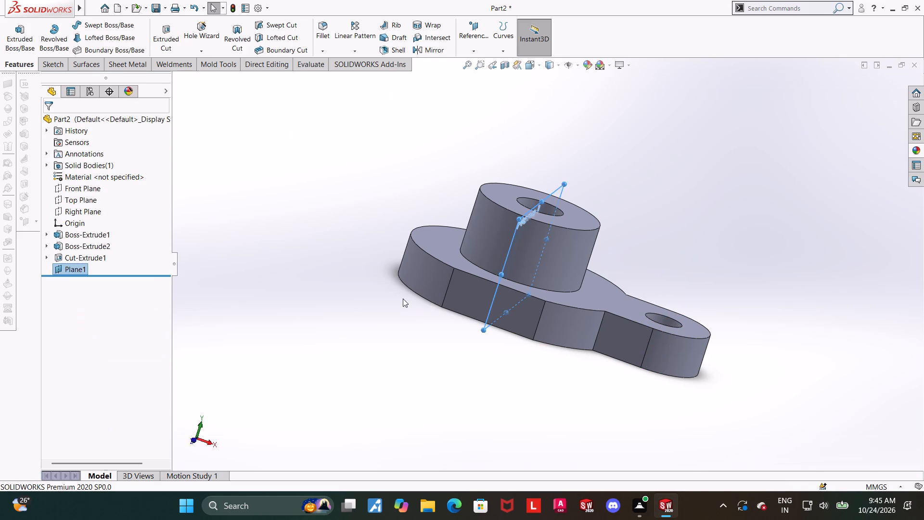
click(403, 299)
Start a sketch on the 88 mm offset plane and orient the view normal to it.
middle_drag(361, 254, 298, 456)
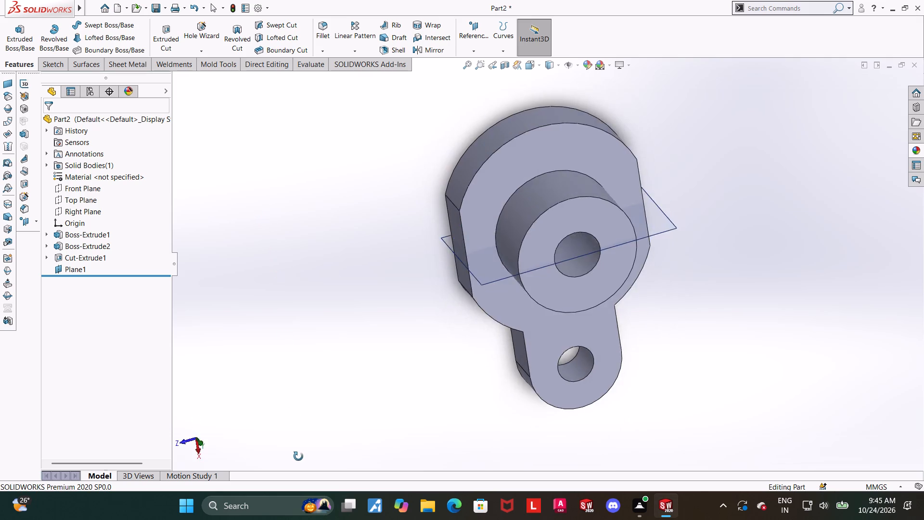
middle_drag(298, 456, 286, 245)
click(478, 227)
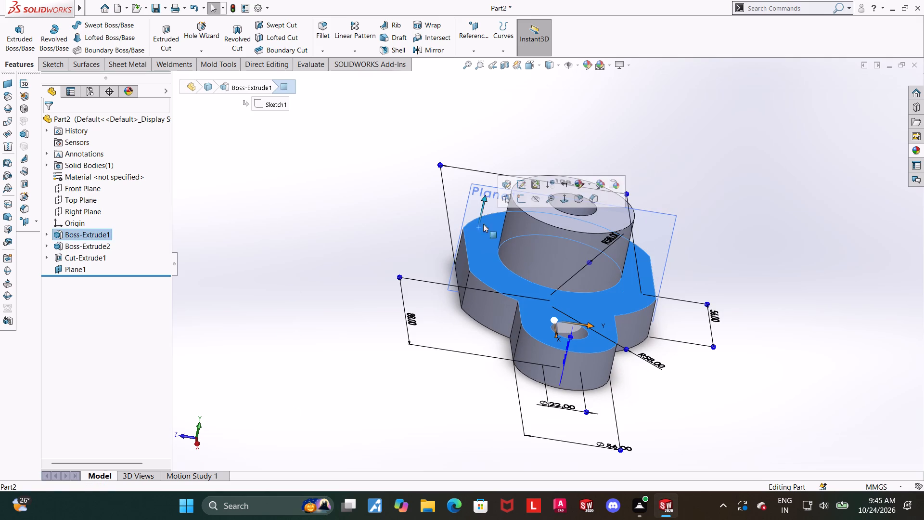
key(Escape)
key(Escape)
middle_drag(685, 218, 669, 156)
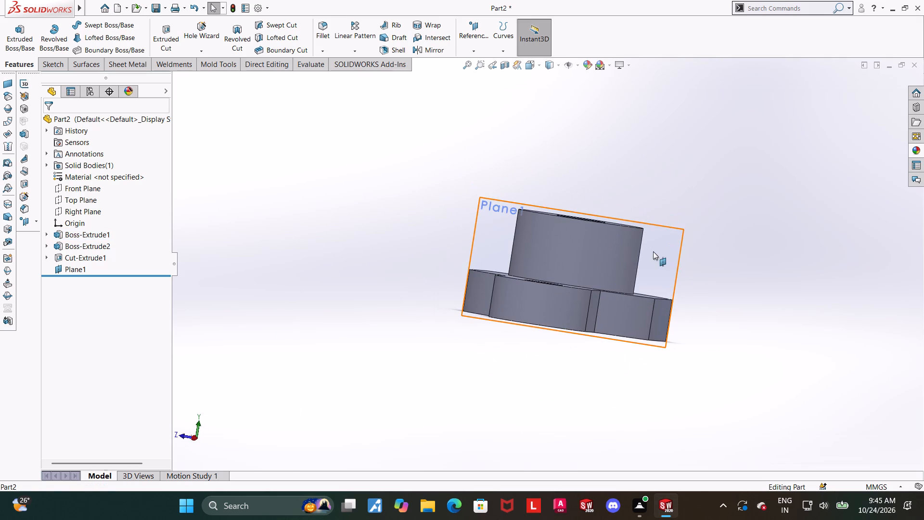
click(653, 251)
click(693, 225)
click(59, 279)
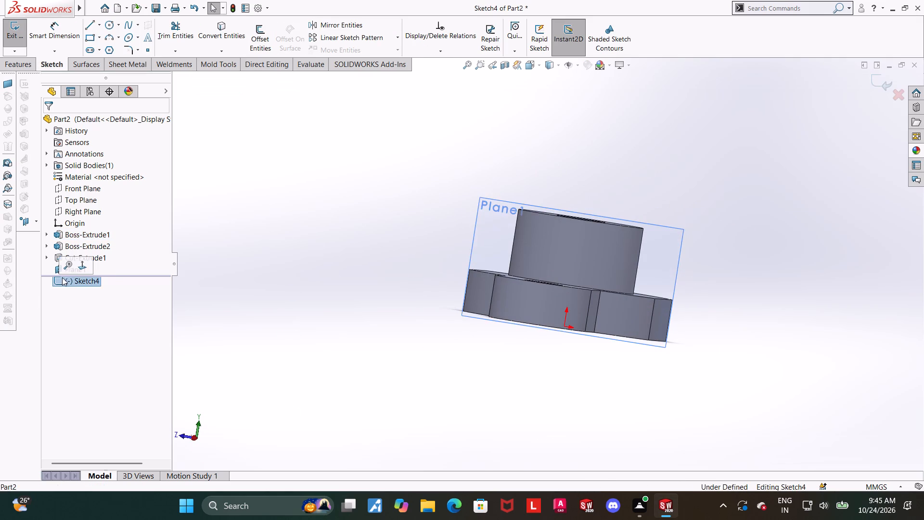
click(82, 265)
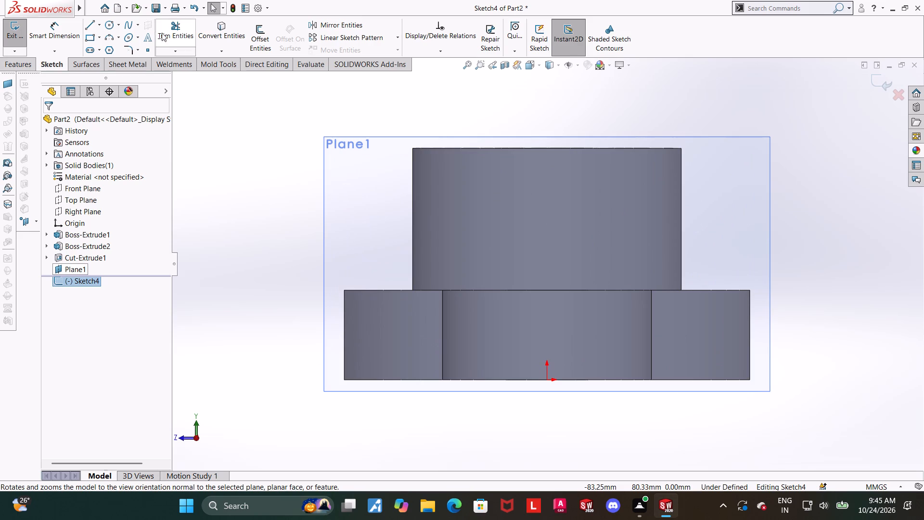
Sketch three connected lines from one top corner of the base up about 33 mm, horizontally across the boss, and down to the opposite corner.
click(92, 19)
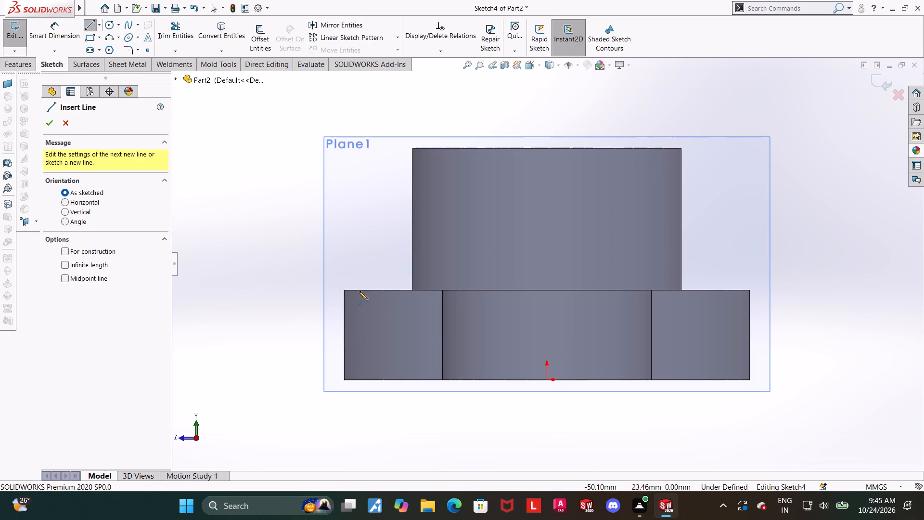
click(345, 290)
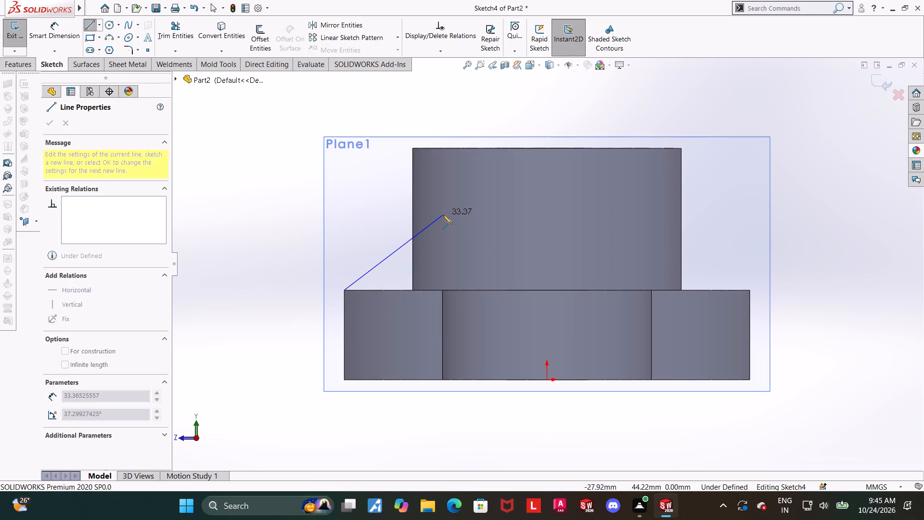
click(443, 215)
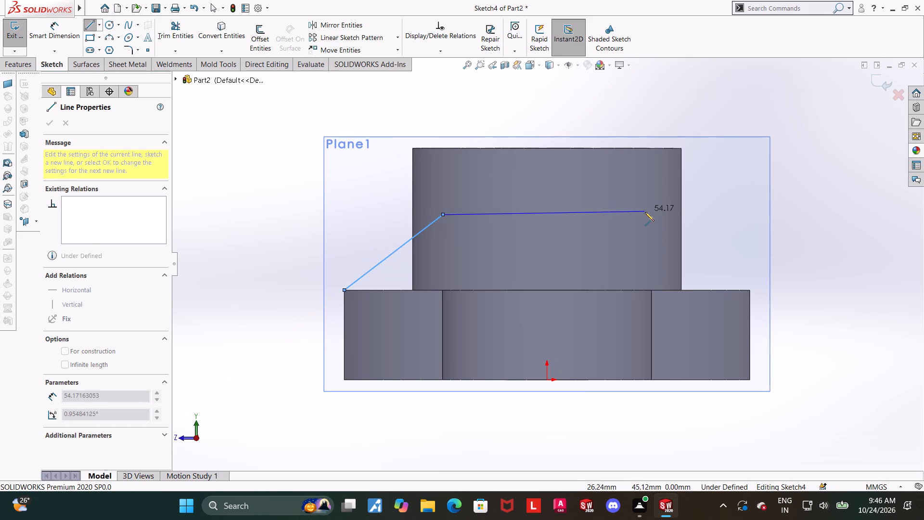
click(665, 215)
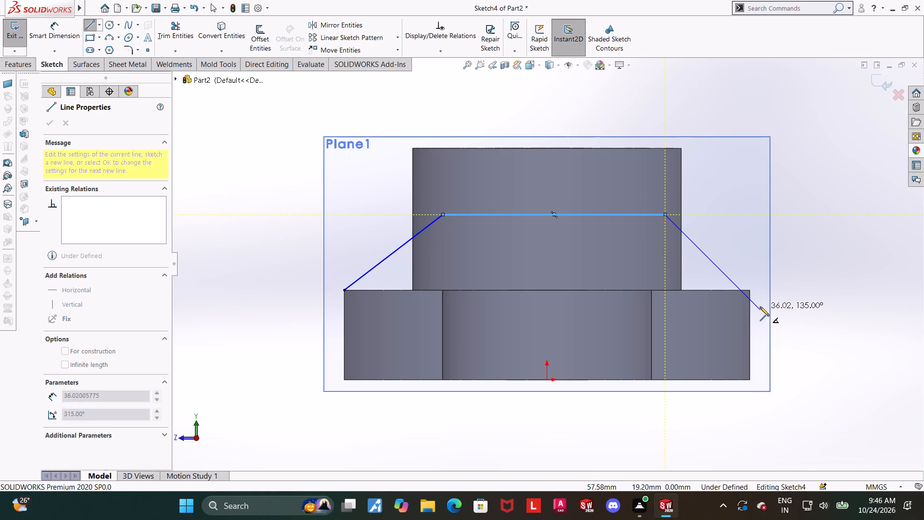
click(750, 291)
key(Escape)
key(Escape)
key(Escape)
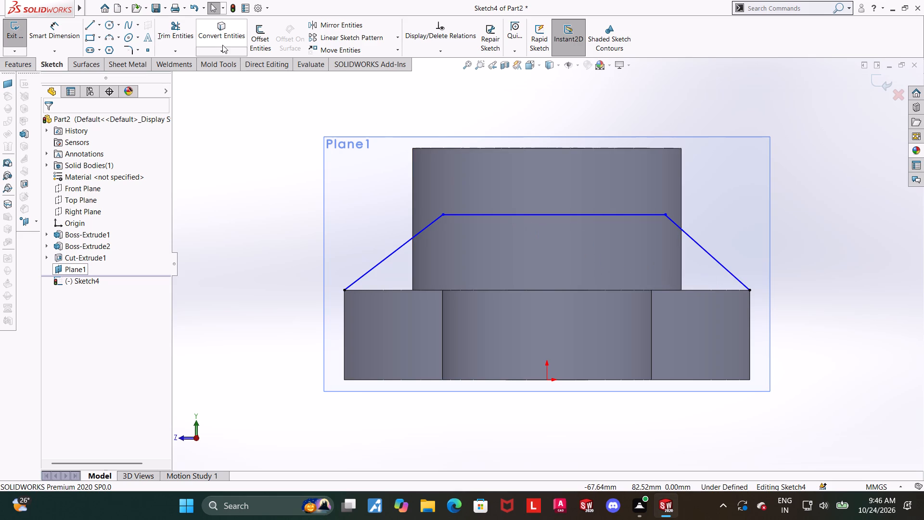
Trim away the horizontal line so only the two sloped lines remain, and return to the Right view.
click(213, 33)
key(Escape)
click(175, 25)
drag(565, 241, 561, 173)
middle_drag(558, 210, 603, 252)
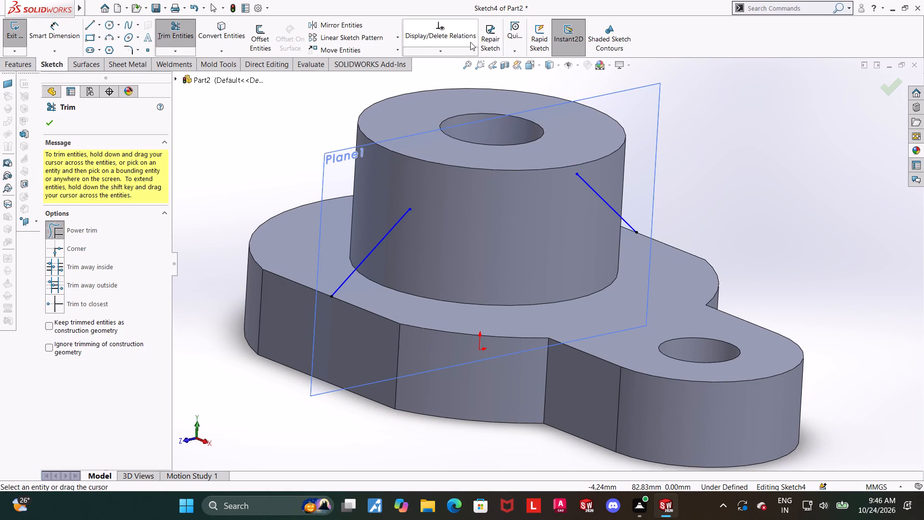
key(Escape)
click(525, 68)
click(498, 335)
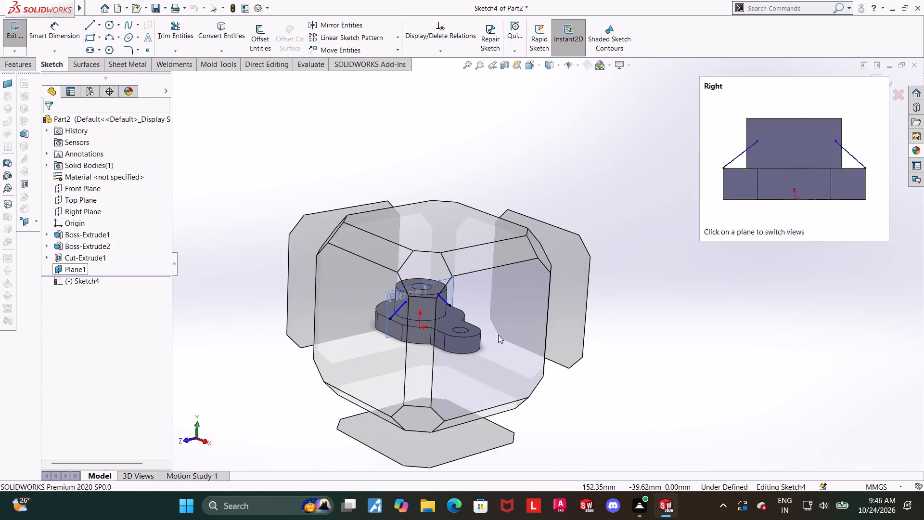
key(Escape)
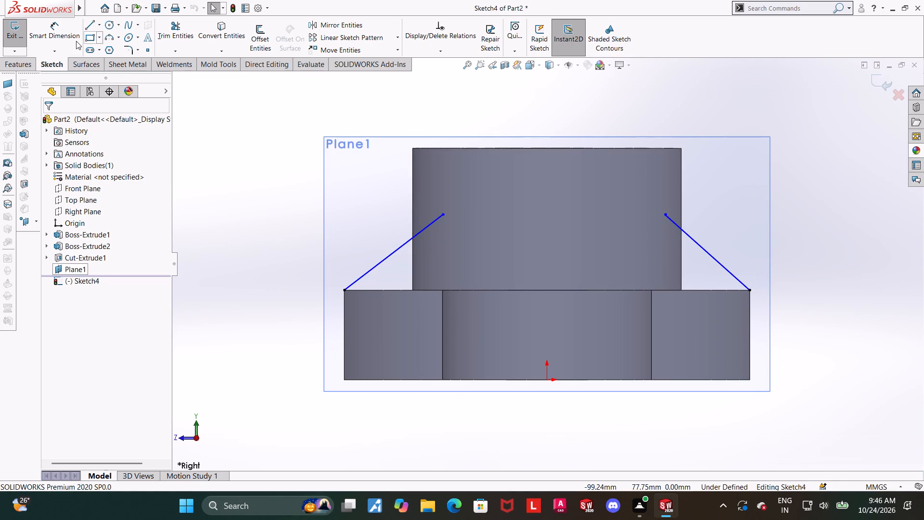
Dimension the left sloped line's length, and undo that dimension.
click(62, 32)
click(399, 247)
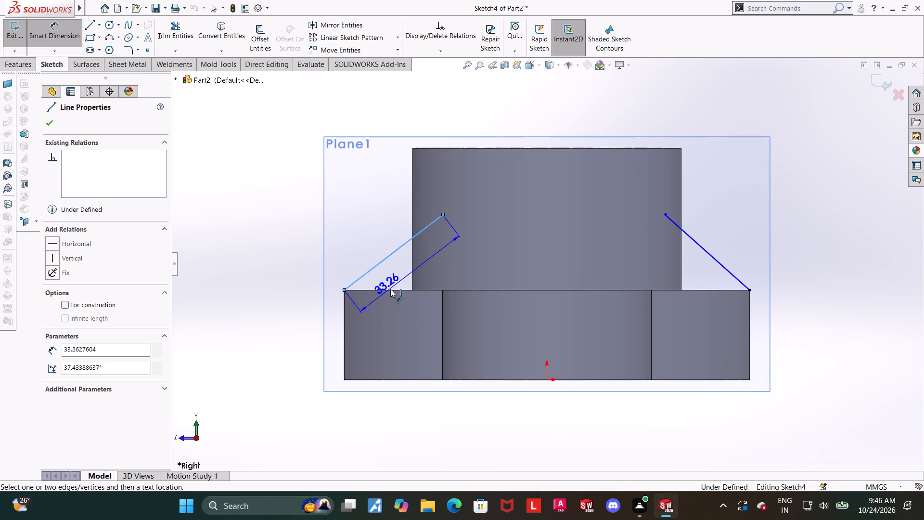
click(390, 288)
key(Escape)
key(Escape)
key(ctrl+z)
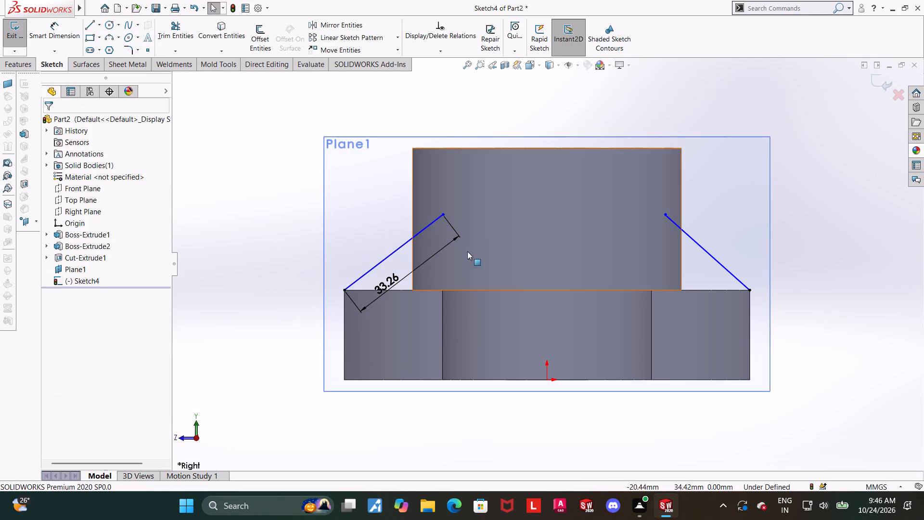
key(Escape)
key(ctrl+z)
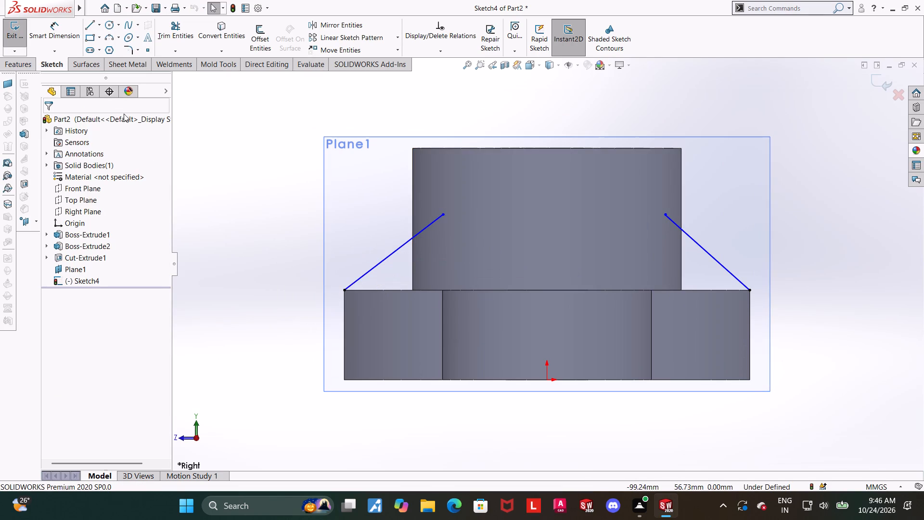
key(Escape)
Set the angle between the left sloped line and the base's top edge to 40°.
click(43, 26)
click(374, 266)
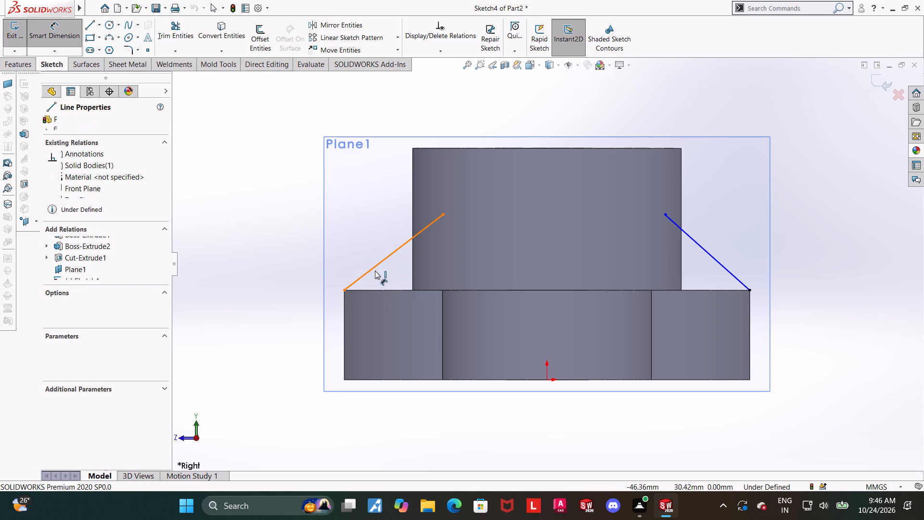
click(387, 289)
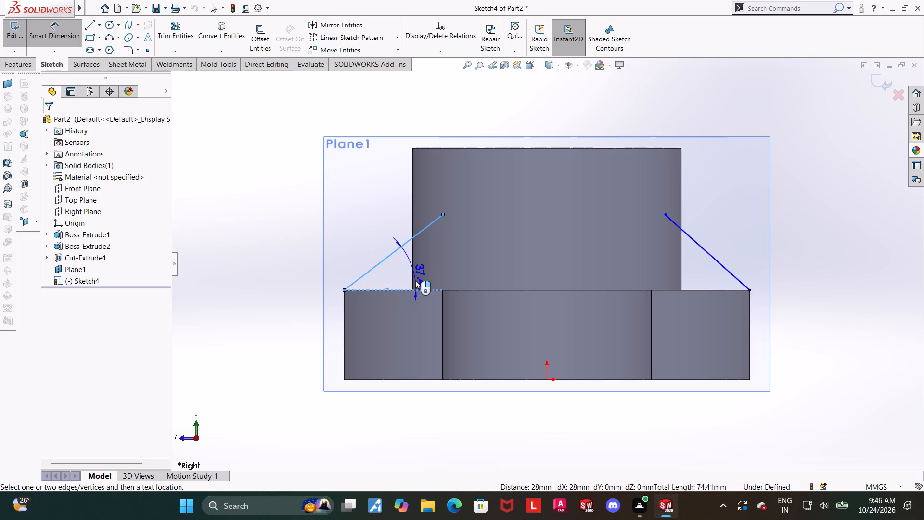
click(415, 280)
text(40)
key(Return)
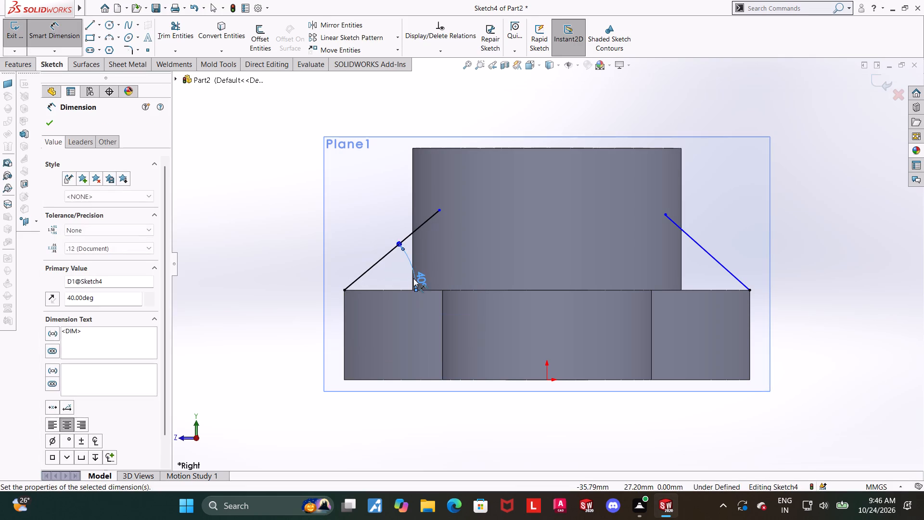
key(Escape)
Set the angle between the right sloped line and the base's top edge to 40°.
click(65, 26)
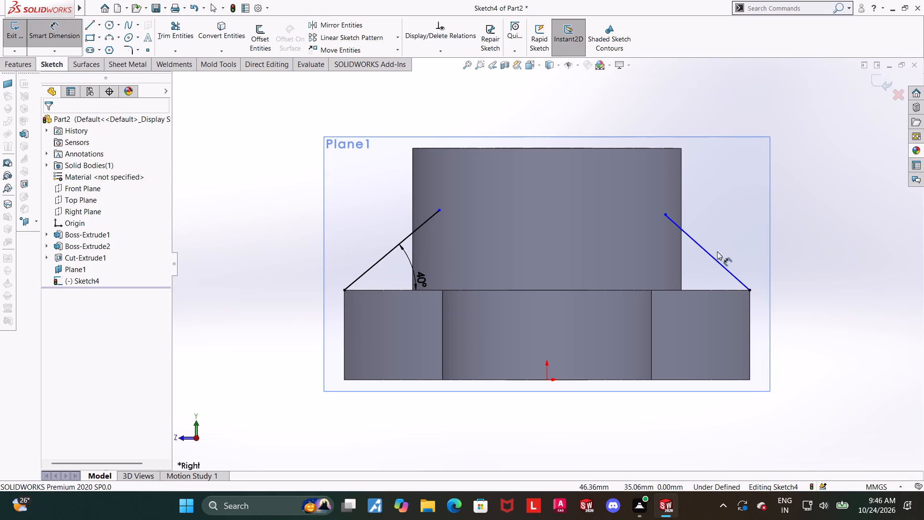
click(701, 251)
click(708, 249)
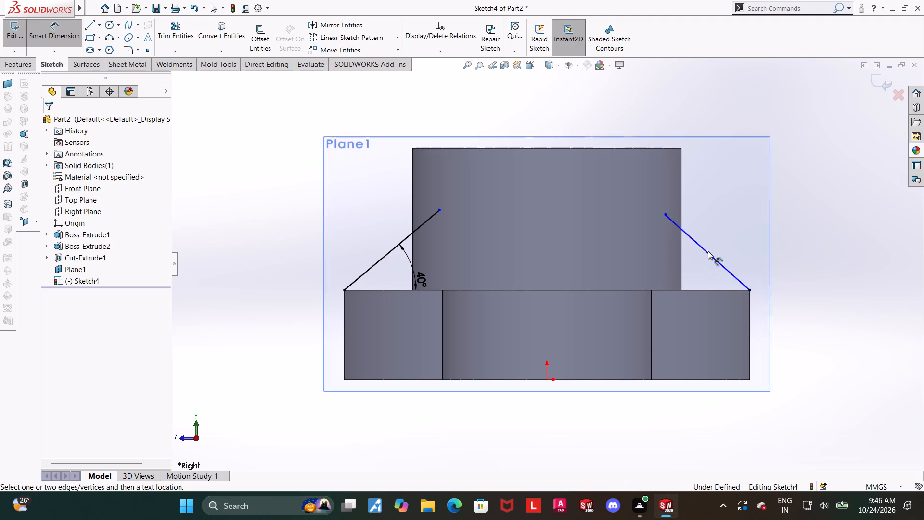
click(707, 252)
click(695, 289)
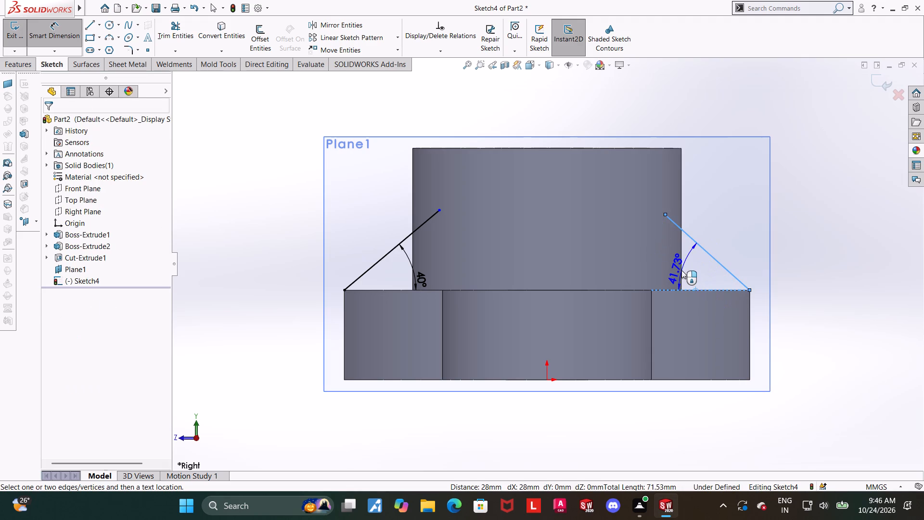
click(681, 270)
text(40)
key(Return)
key(Escape)
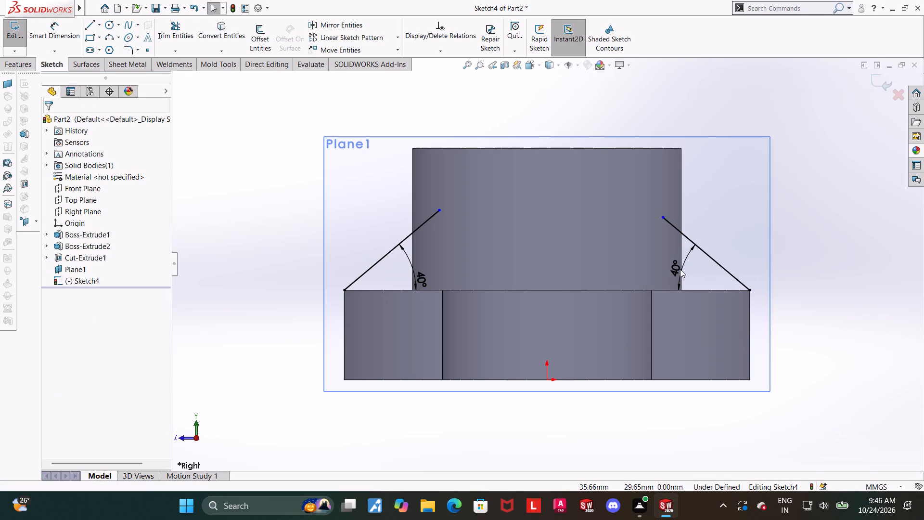
Lengthen both sloped lines farther into the boss, moving the left upper endpoint to about 23 mm from the centre, and close the sketch.
scroll(702, 278, up, 1)
click(759, 356)
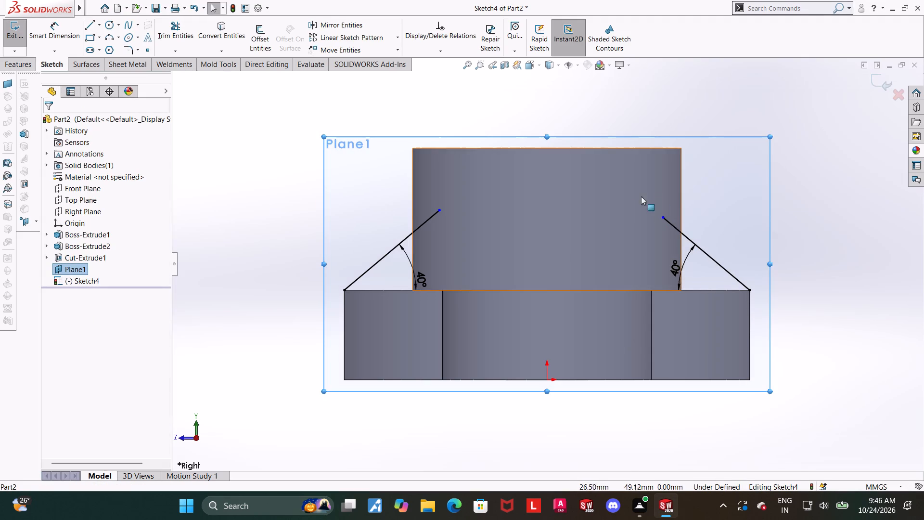
scroll(620, 196, down, 2)
drag(674, 234, 645, 218)
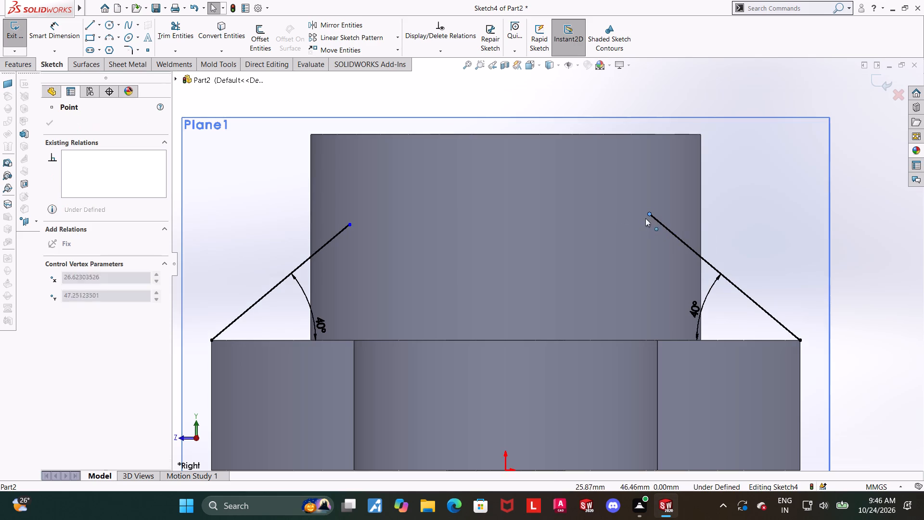
drag(645, 218, 632, 214)
drag(348, 223, 381, 199)
scroll(714, 182, up, 1)
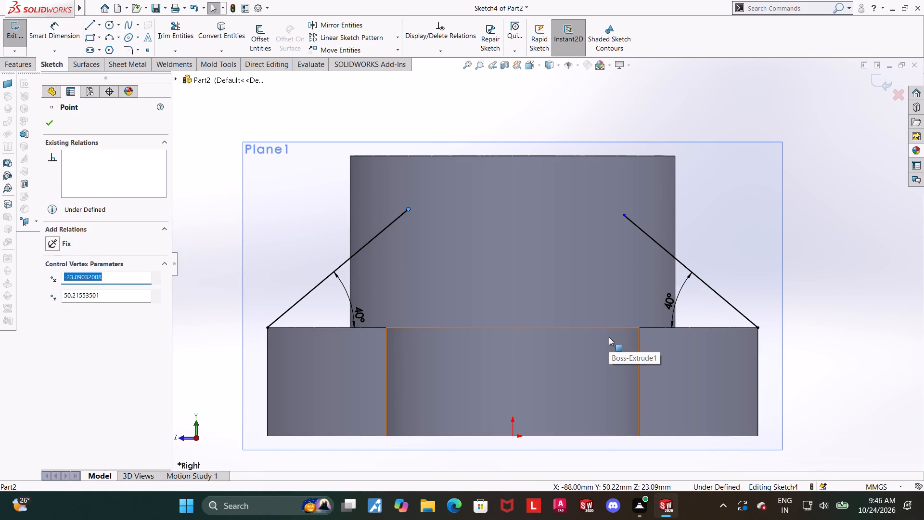
scroll(596, 341, up, 4)
middle_drag(591, 339, 661, 380)
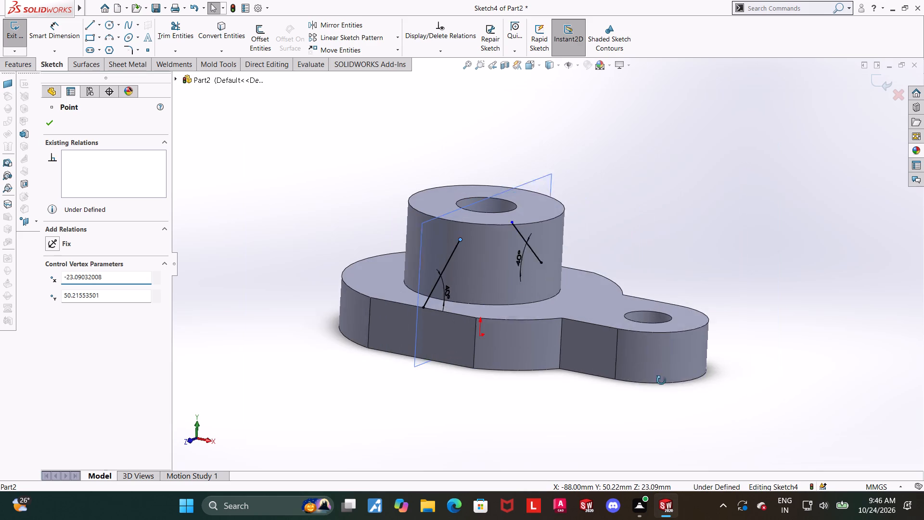
middle_drag(661, 380, 662, 381)
click(888, 78)
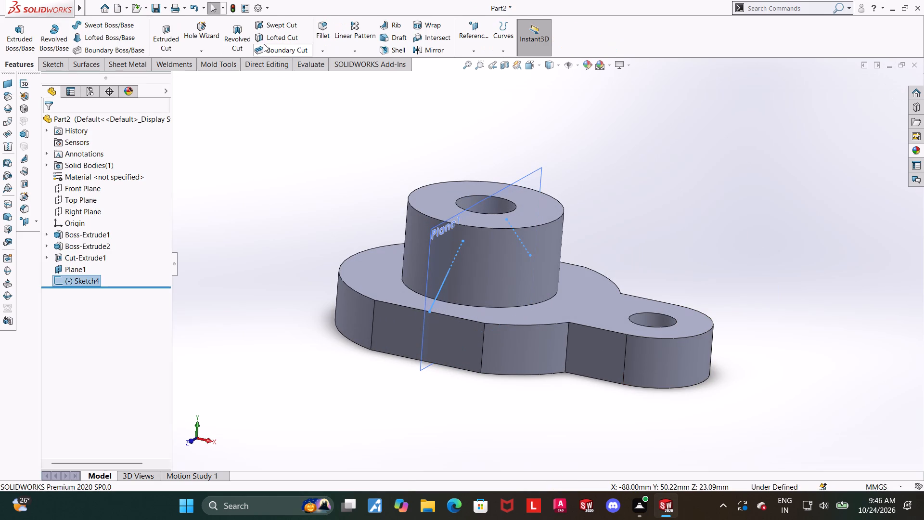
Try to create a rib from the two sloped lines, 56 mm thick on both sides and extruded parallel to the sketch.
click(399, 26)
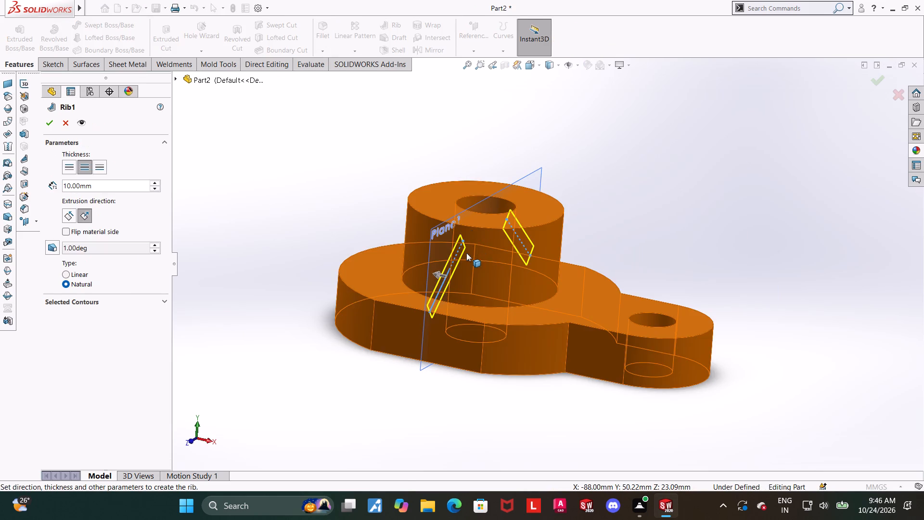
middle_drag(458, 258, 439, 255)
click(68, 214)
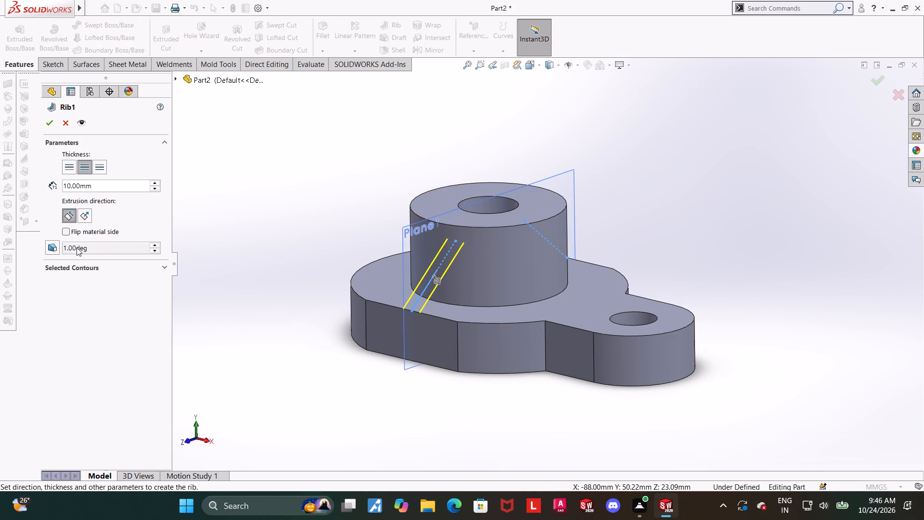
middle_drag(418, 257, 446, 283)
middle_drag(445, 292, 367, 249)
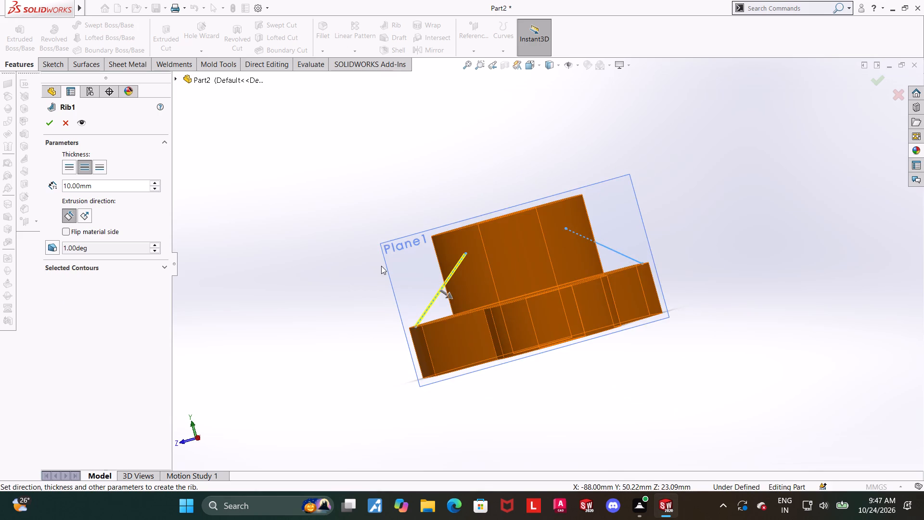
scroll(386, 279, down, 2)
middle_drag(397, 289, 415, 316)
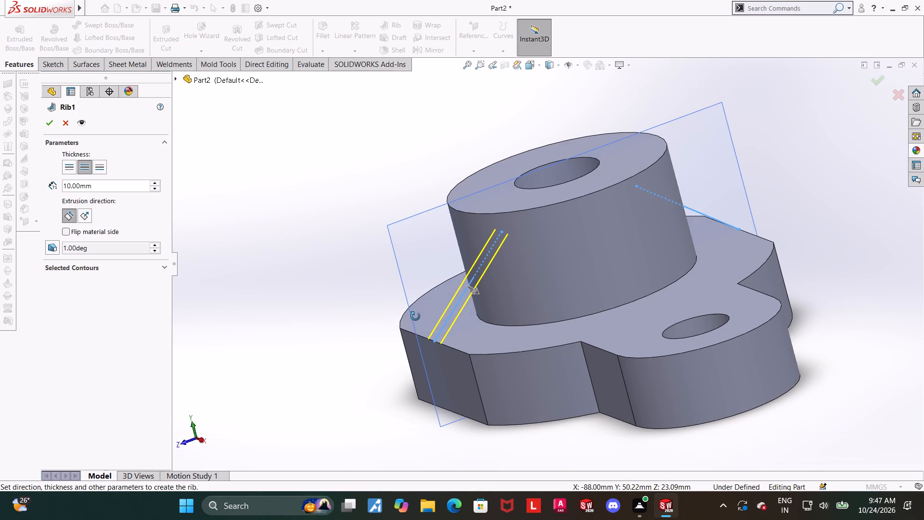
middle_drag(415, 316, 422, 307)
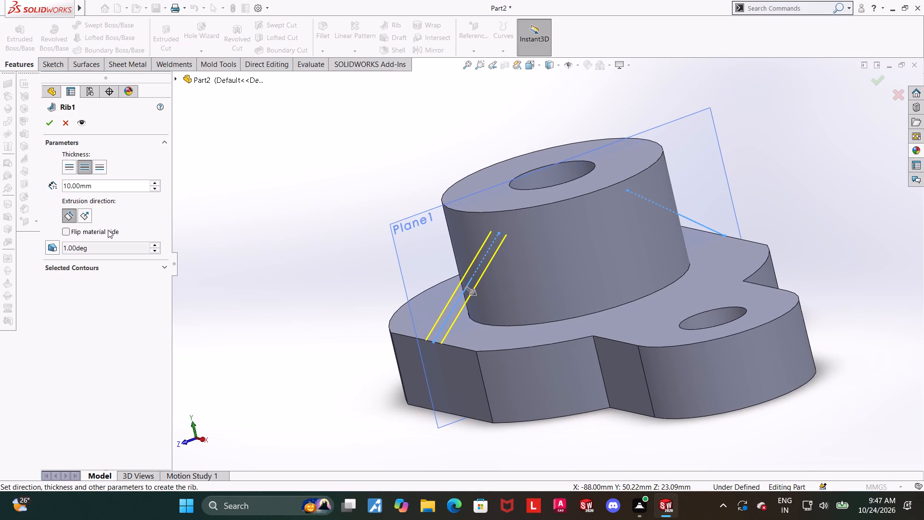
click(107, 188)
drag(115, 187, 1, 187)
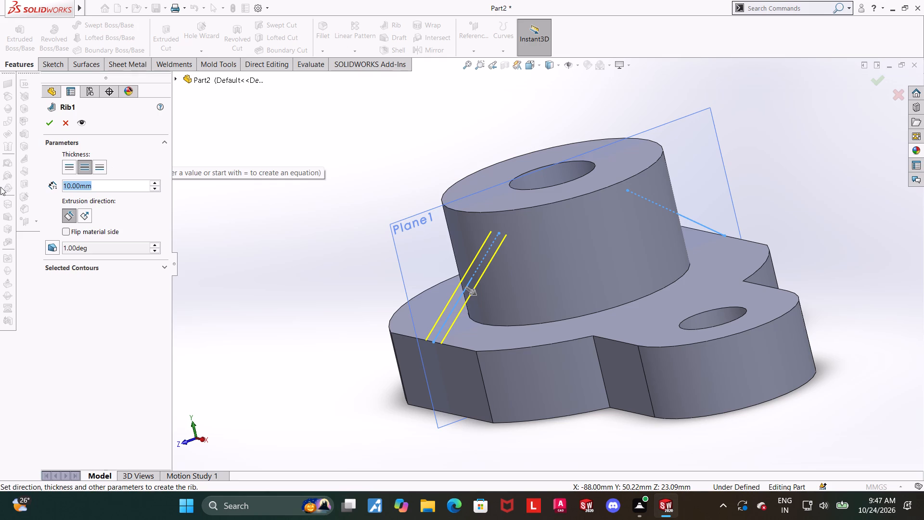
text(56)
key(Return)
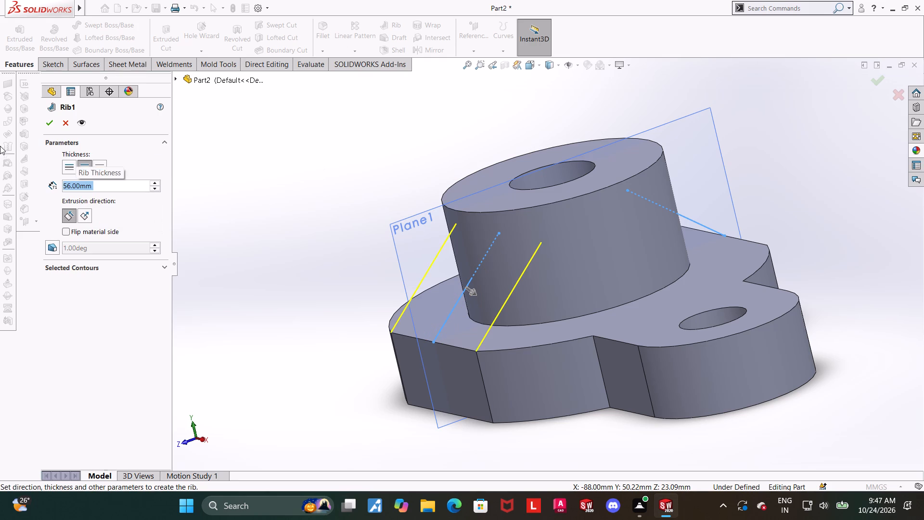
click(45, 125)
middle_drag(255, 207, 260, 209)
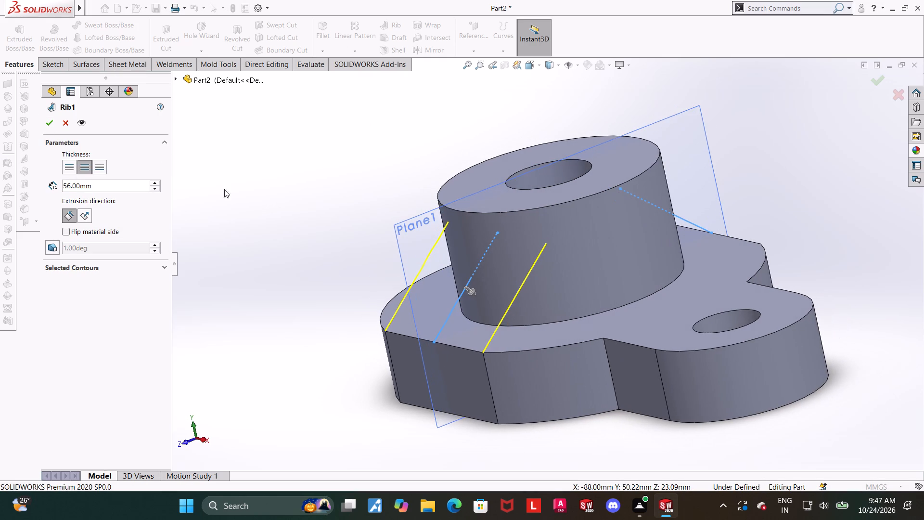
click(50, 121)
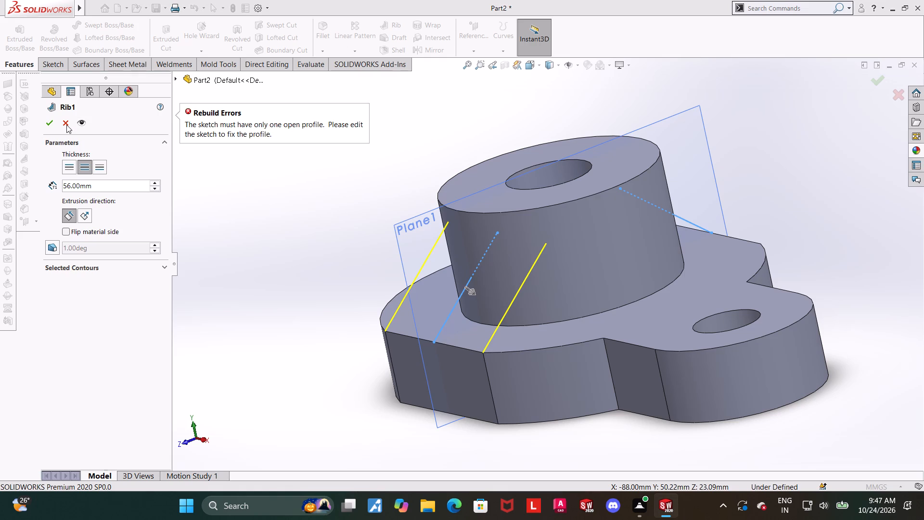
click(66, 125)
Reopen the sloped-line sketch and make the left line's upper endpoint coincident with the boss's left silhouette edge.
click(80, 285)
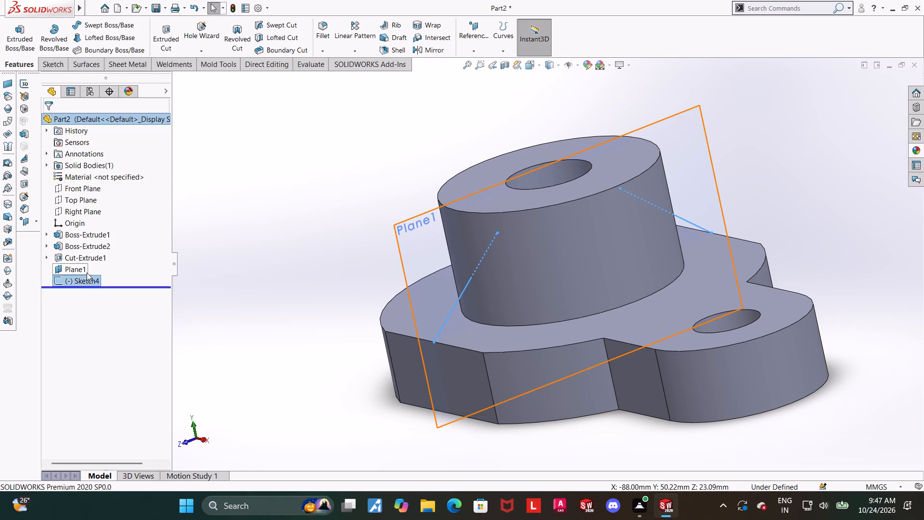
click(87, 276)
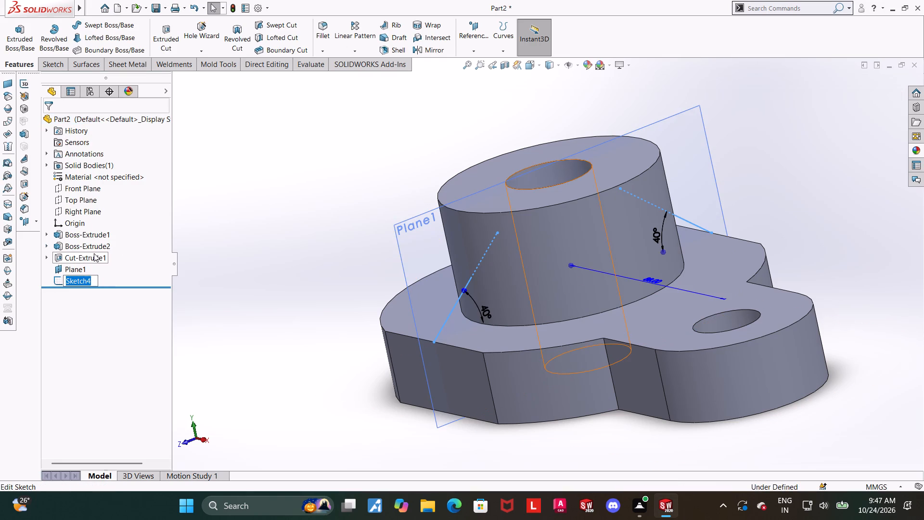
click(94, 253)
click(83, 281)
click(117, 264)
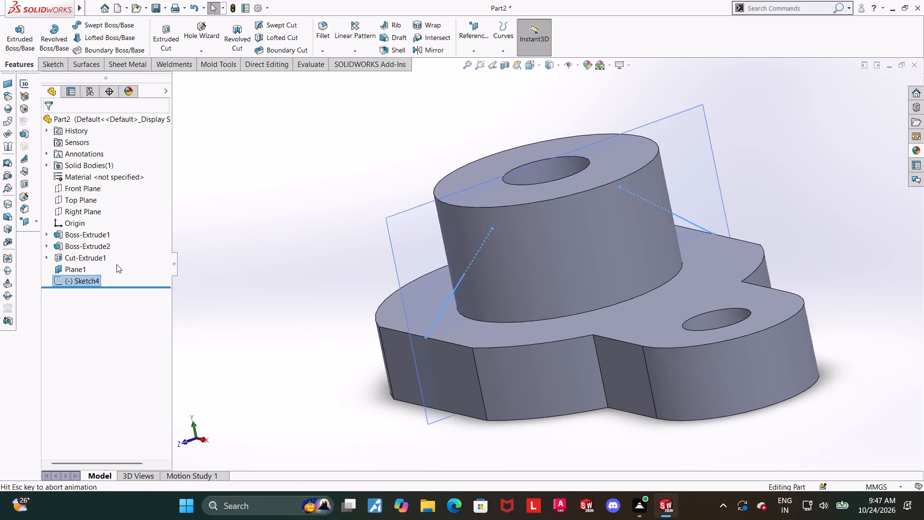
drag(293, 353, 295, 346)
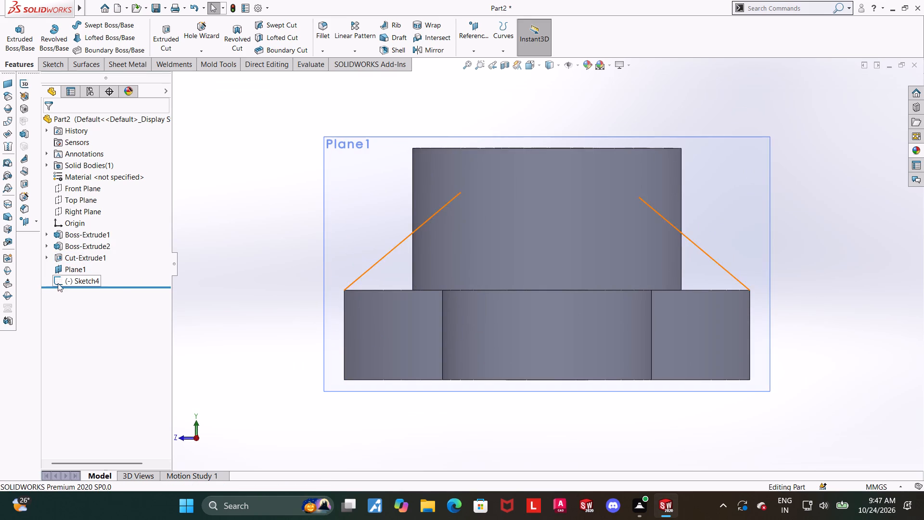
click(90, 277)
click(100, 253)
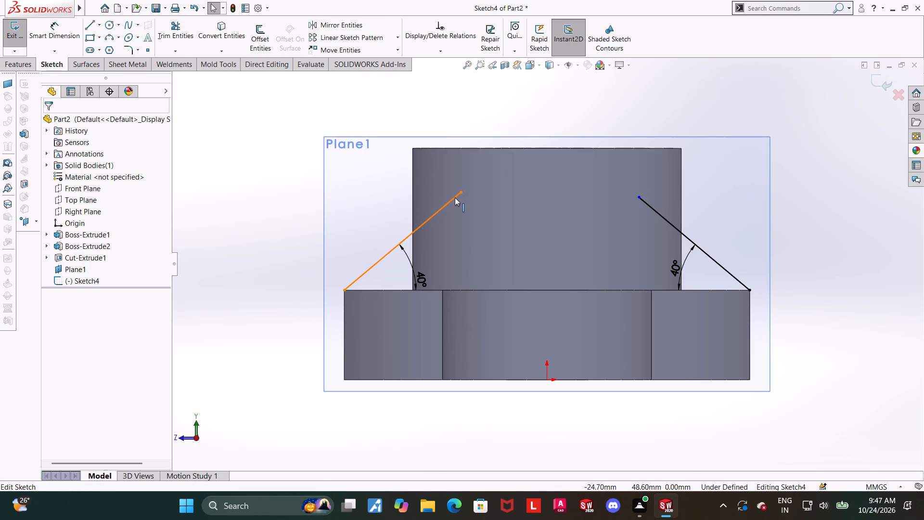
click(461, 193)
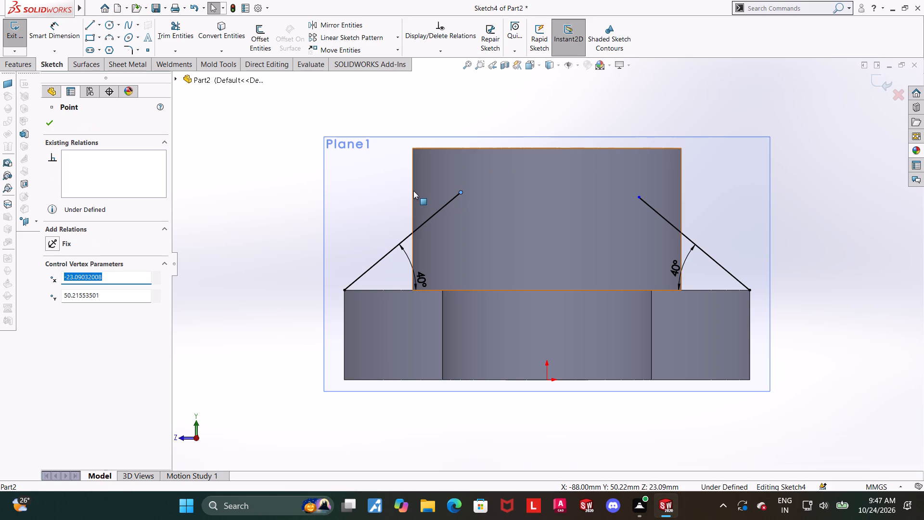
ctrl+click(411, 192)
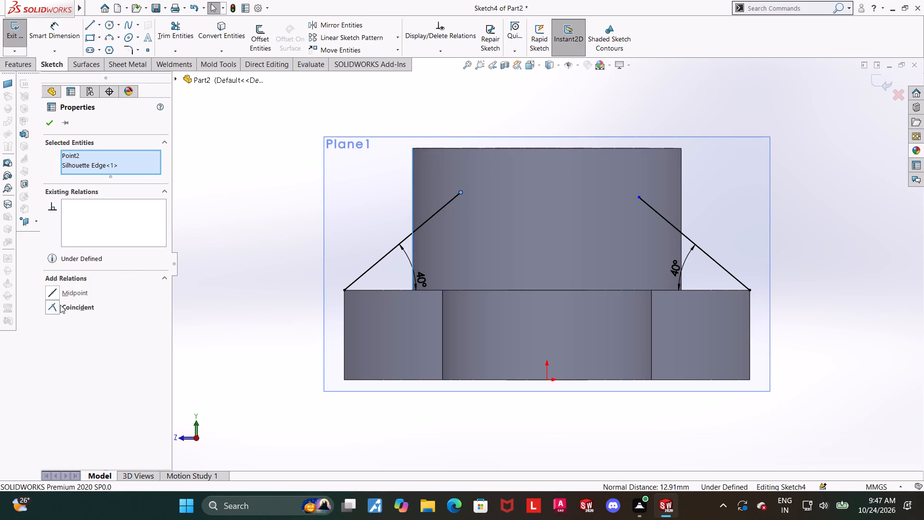
click(51, 306)
click(850, 198)
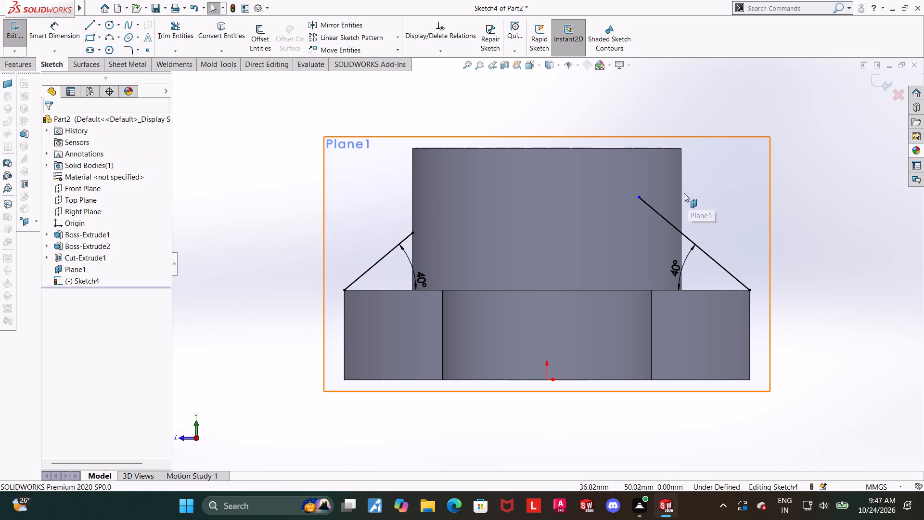
Make the right line's upper endpoint coincident with the boss's right silhouette edge and close the sketch.
click(681, 192)
ctrl+click(642, 196)
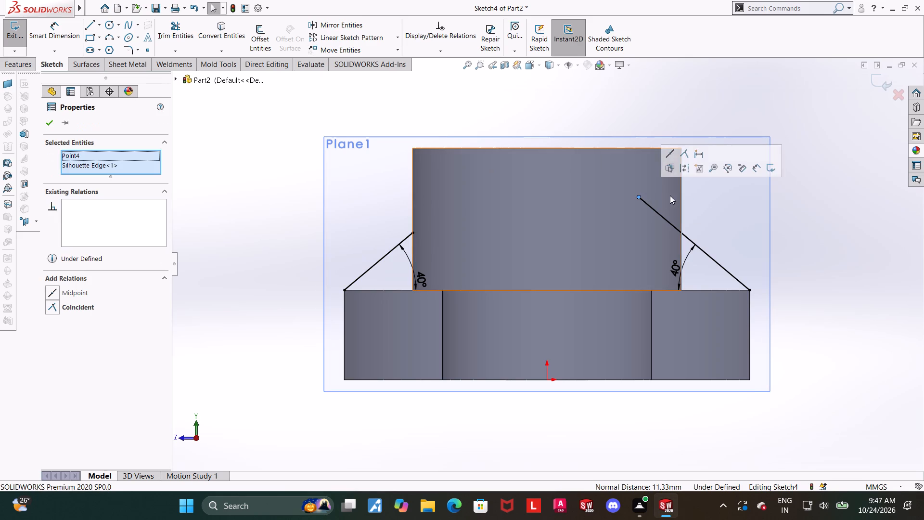
click(57, 304)
click(848, 178)
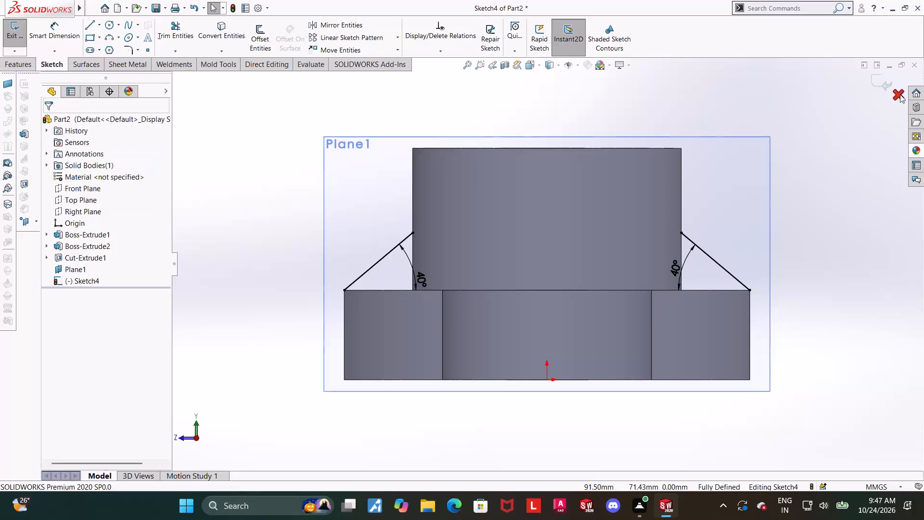
click(876, 78)
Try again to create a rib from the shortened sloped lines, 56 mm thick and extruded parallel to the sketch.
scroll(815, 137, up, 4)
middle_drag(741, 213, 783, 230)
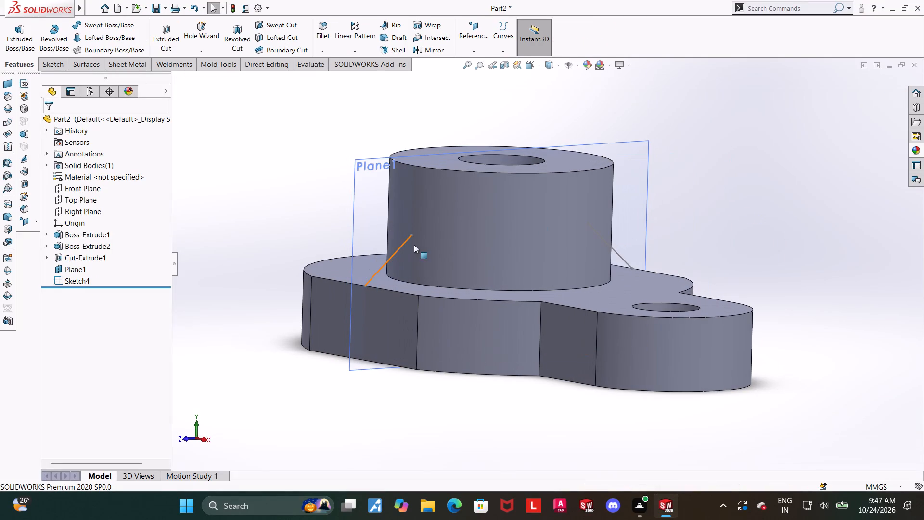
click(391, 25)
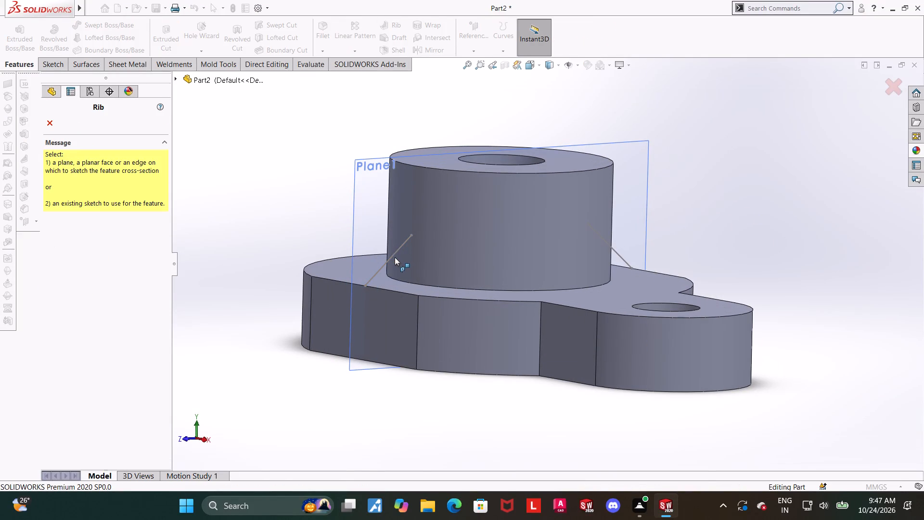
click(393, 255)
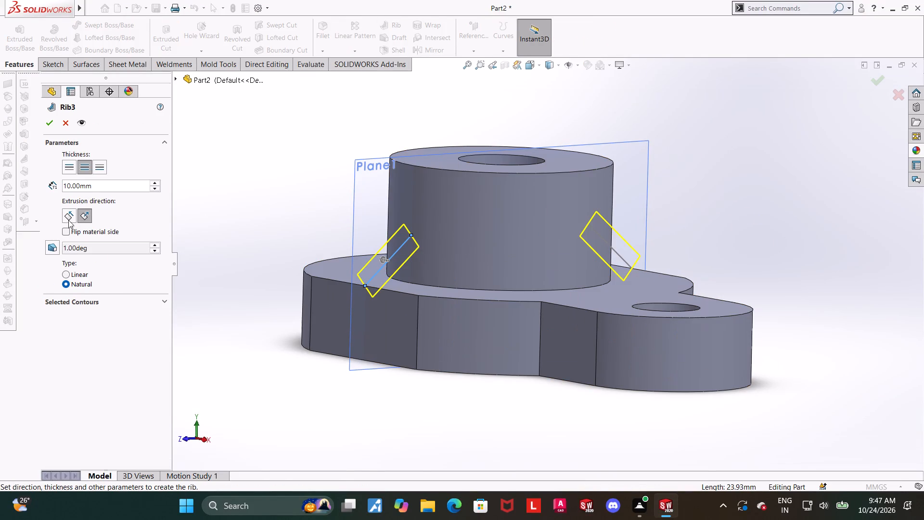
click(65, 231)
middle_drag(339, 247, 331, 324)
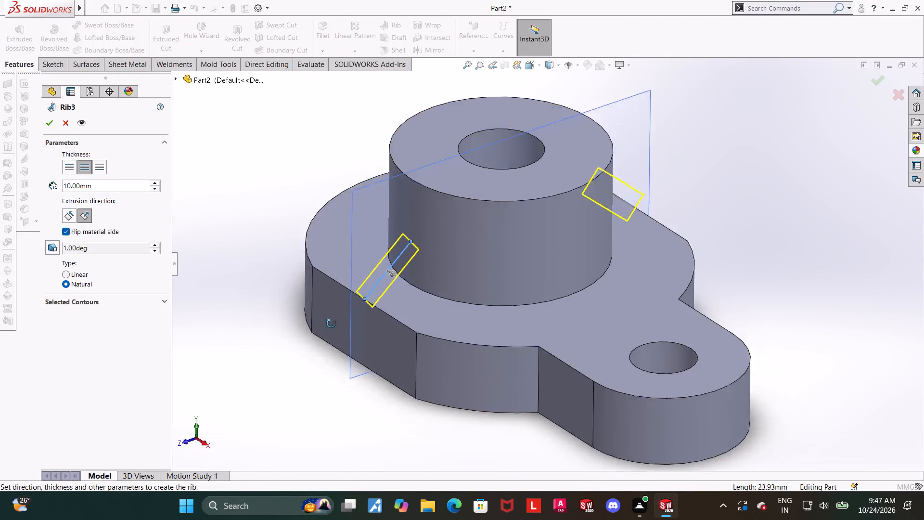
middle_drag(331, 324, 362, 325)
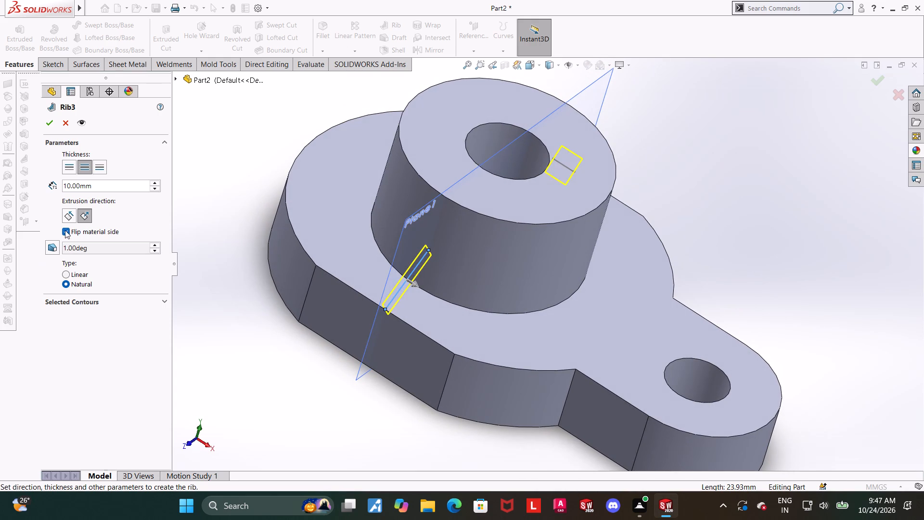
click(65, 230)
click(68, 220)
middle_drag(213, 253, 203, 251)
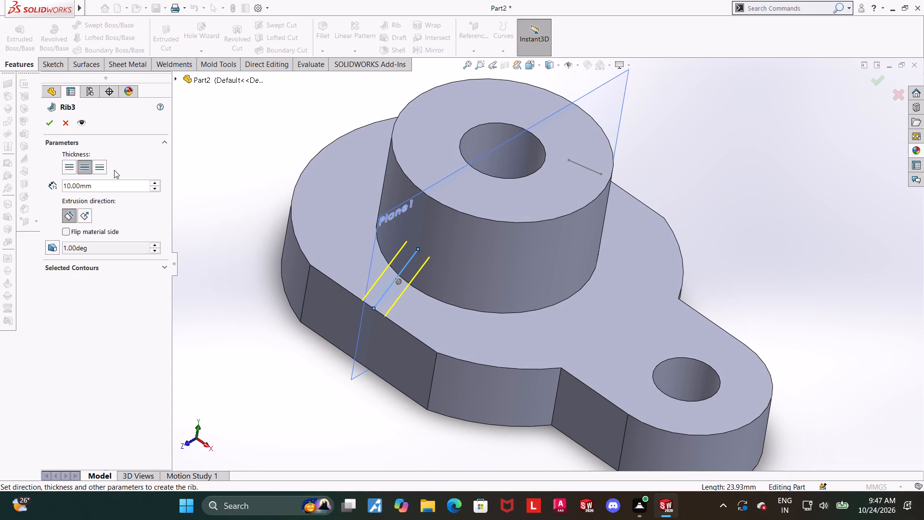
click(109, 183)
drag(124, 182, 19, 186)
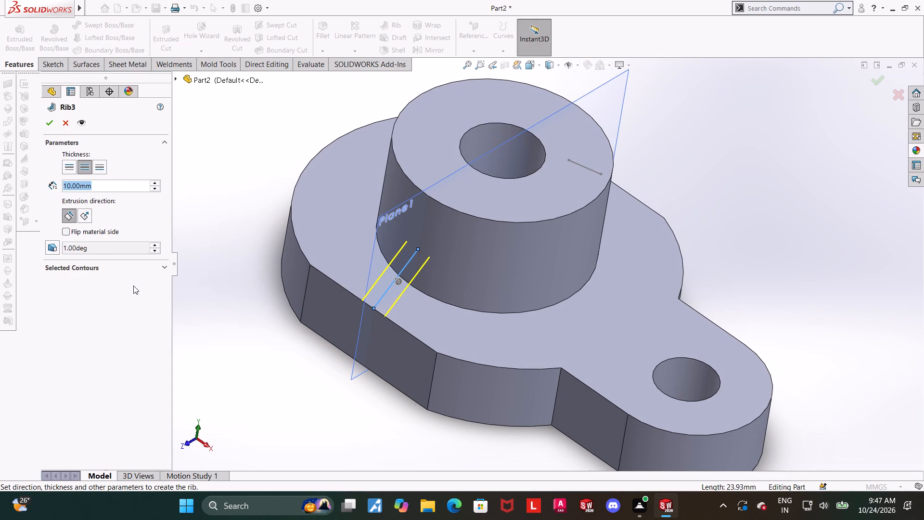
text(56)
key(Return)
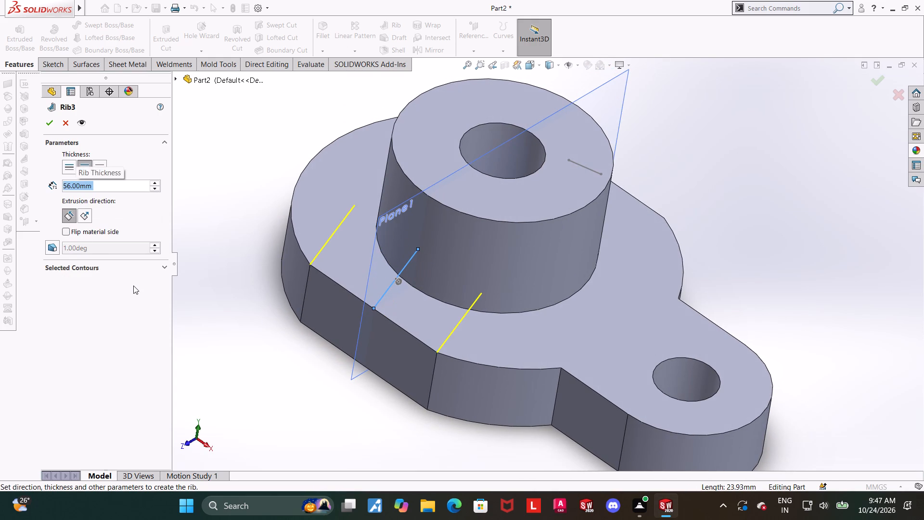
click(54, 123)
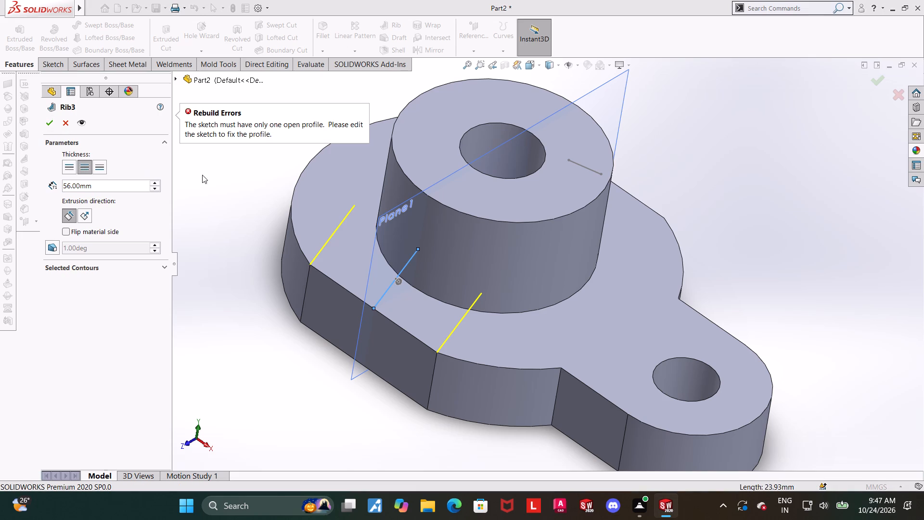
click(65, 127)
Reopen the sloped-line sketch and join the two upper endpoints with a 72 mm horizontal line across the boss.
middle_drag(212, 193, 180, 133)
key(space)
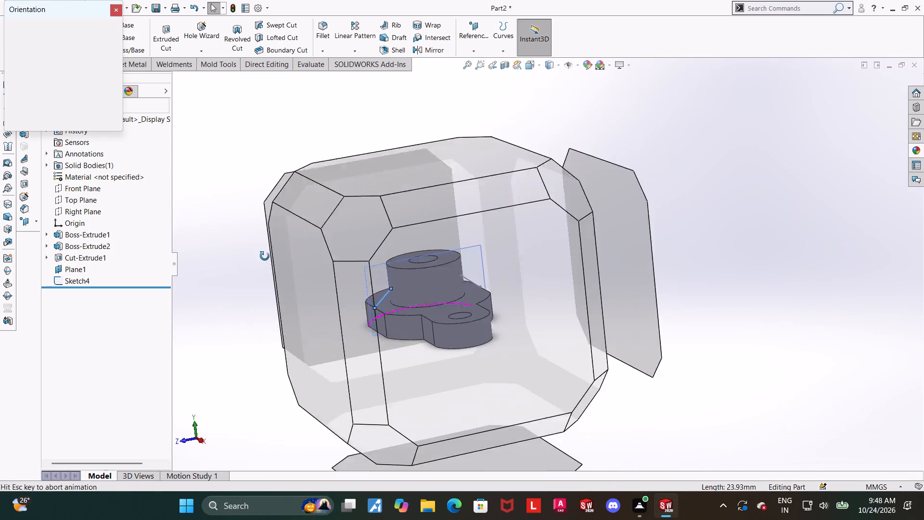
click(283, 240)
click(206, 309)
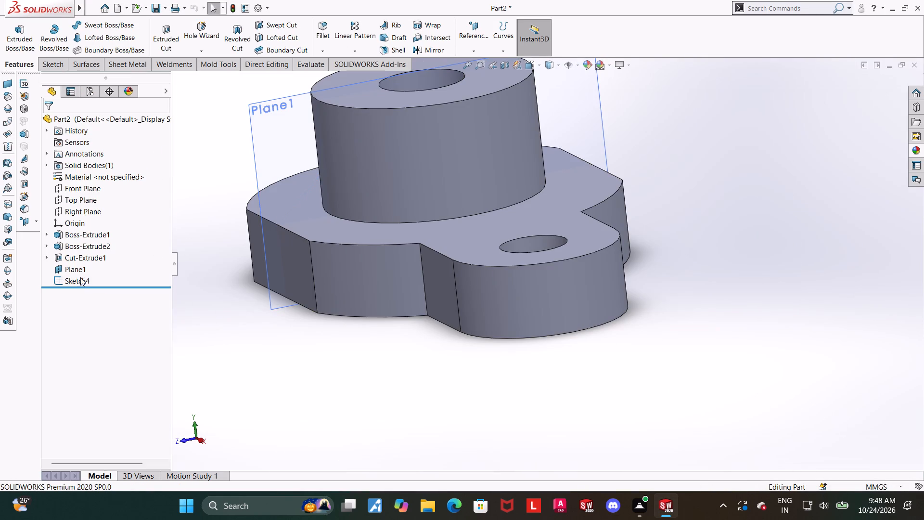
click(80, 277)
click(86, 251)
click(80, 275)
click(100, 263)
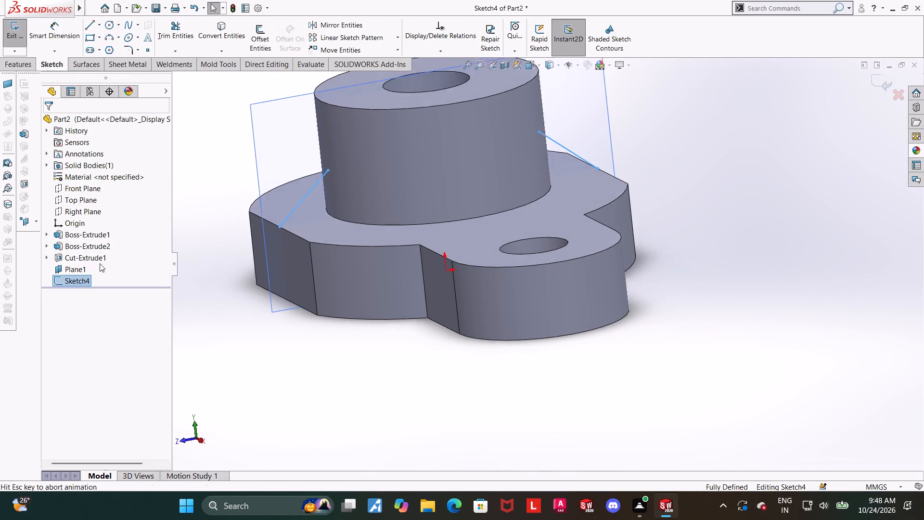
click(95, 26)
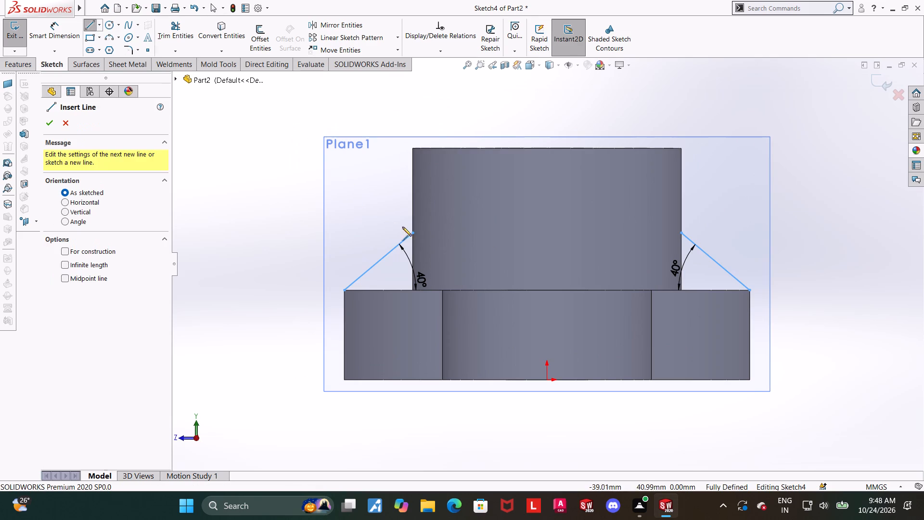
click(413, 234)
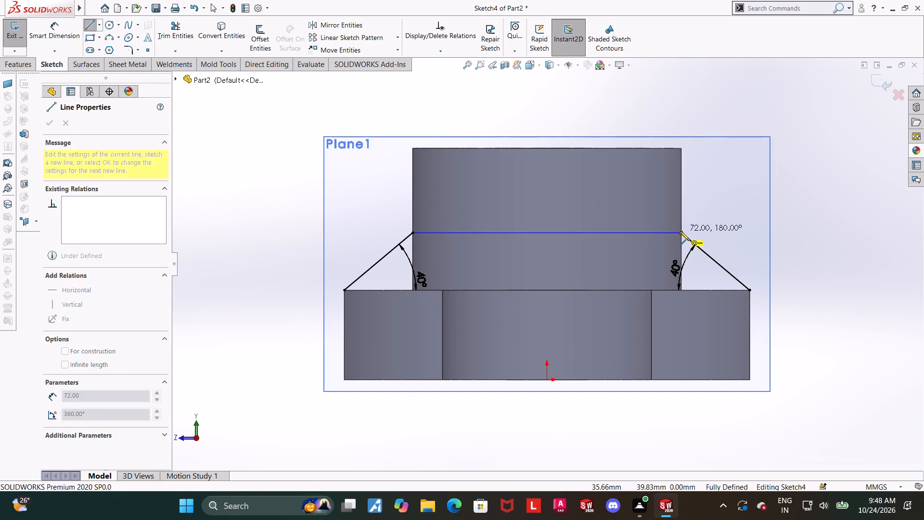
click(680, 231)
key(Escape)
key(Escape)
key(Escape)
Join the two lower endpoints of the sloped lines with a horizontal base line to close the profile, and exit the sketch.
click(87, 26)
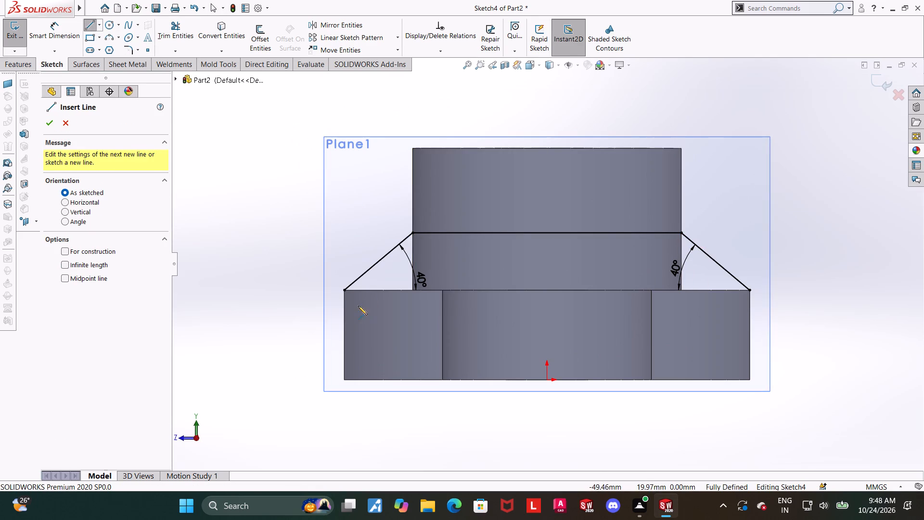
click(346, 289)
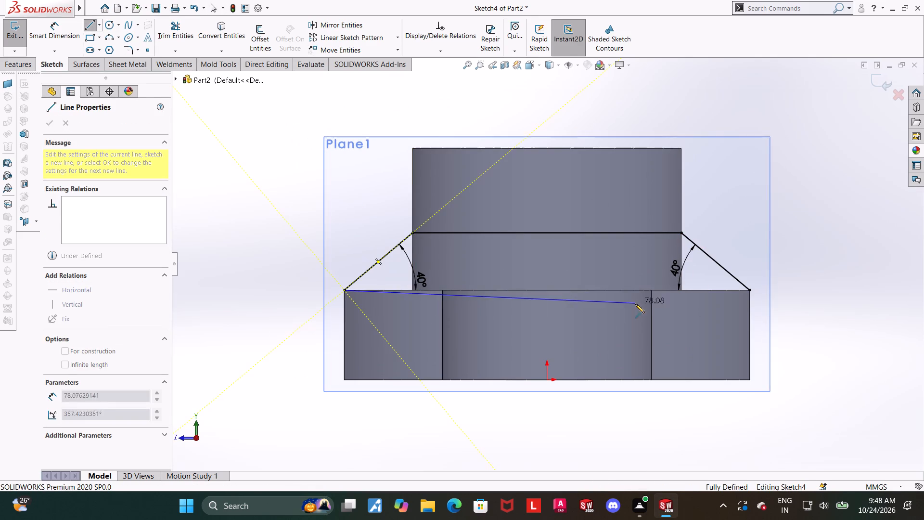
click(748, 290)
key(Escape)
scroll(780, 332, up, 3)
key(Escape)
key(Escape)
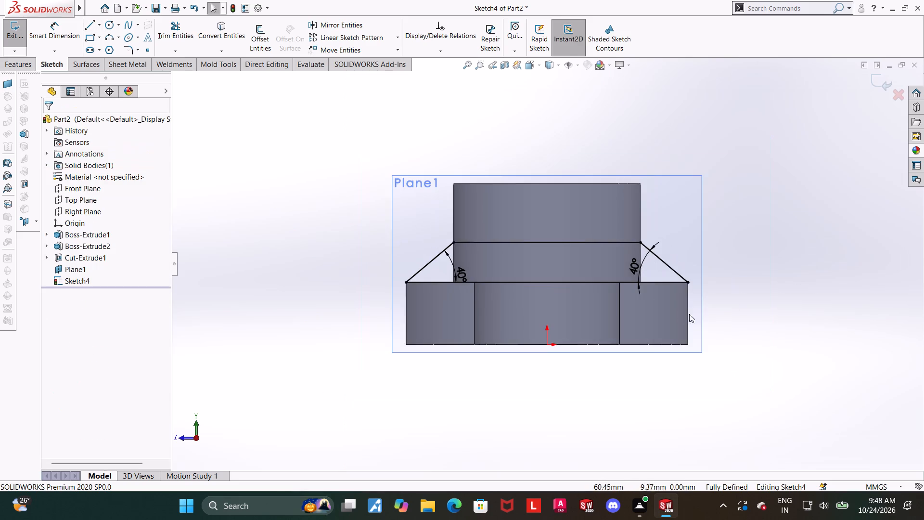
middle_drag(676, 309, 758, 392)
click(885, 80)
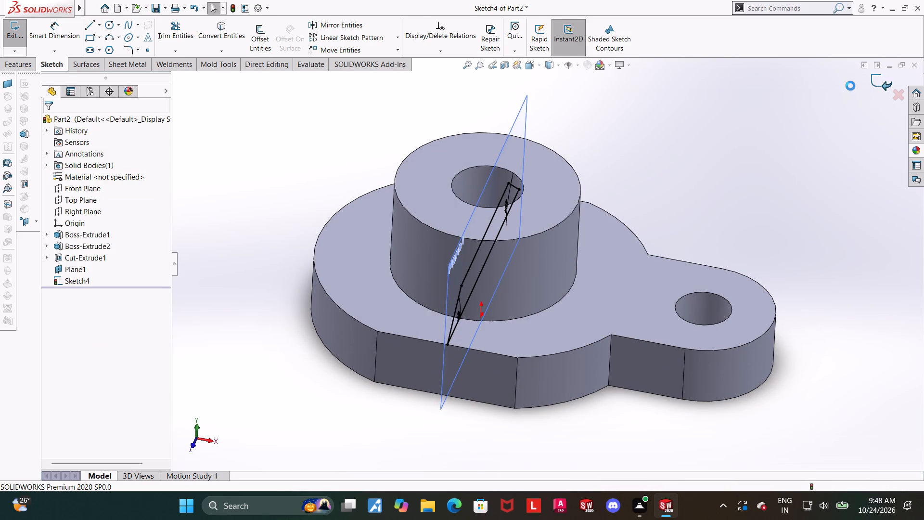
Extrude the closed sloped profile 56 mm from the mid plane, merged with the body.
click(66, 284)
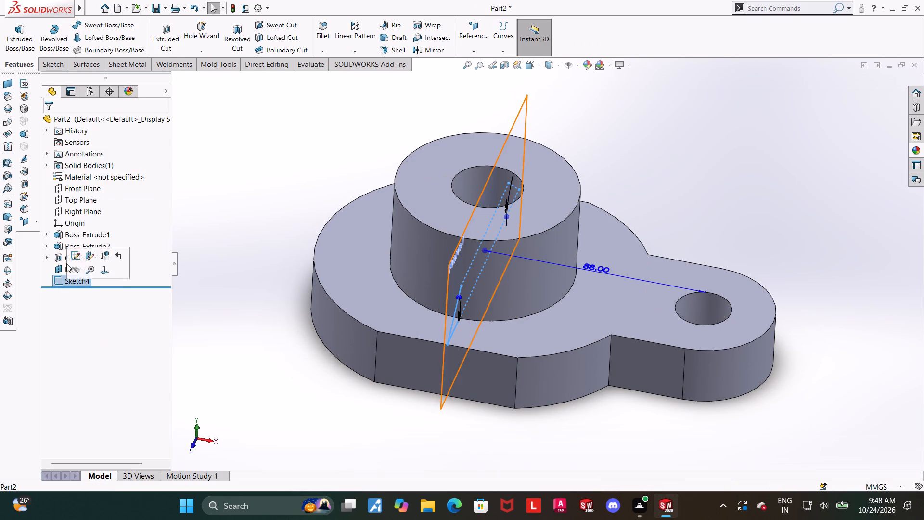
click(15, 52)
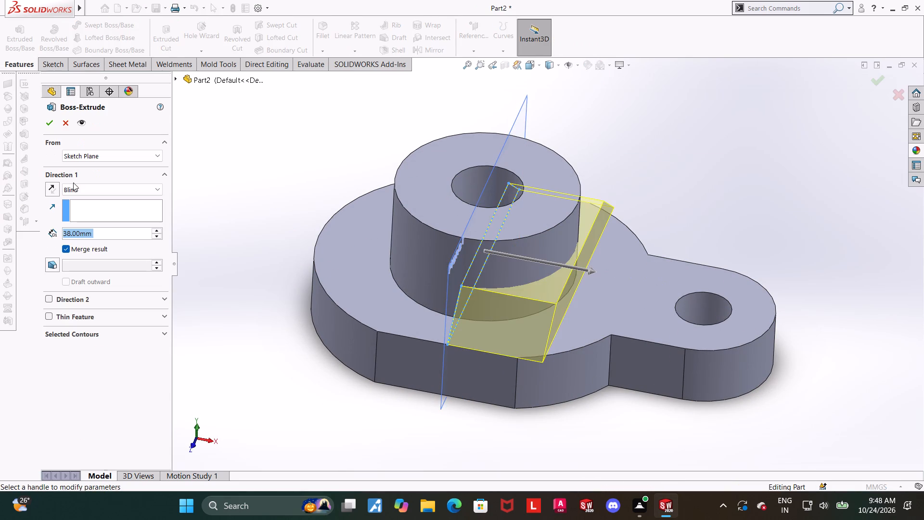
click(77, 187)
click(89, 248)
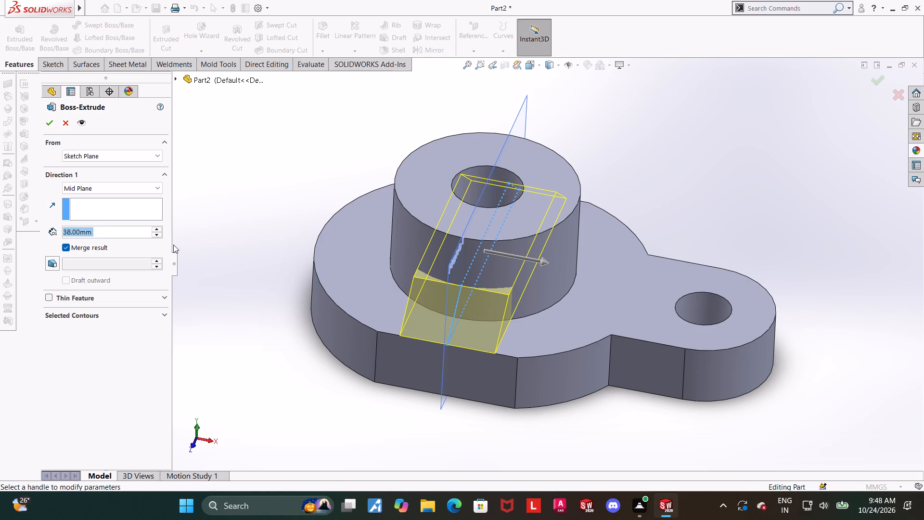
key(5)
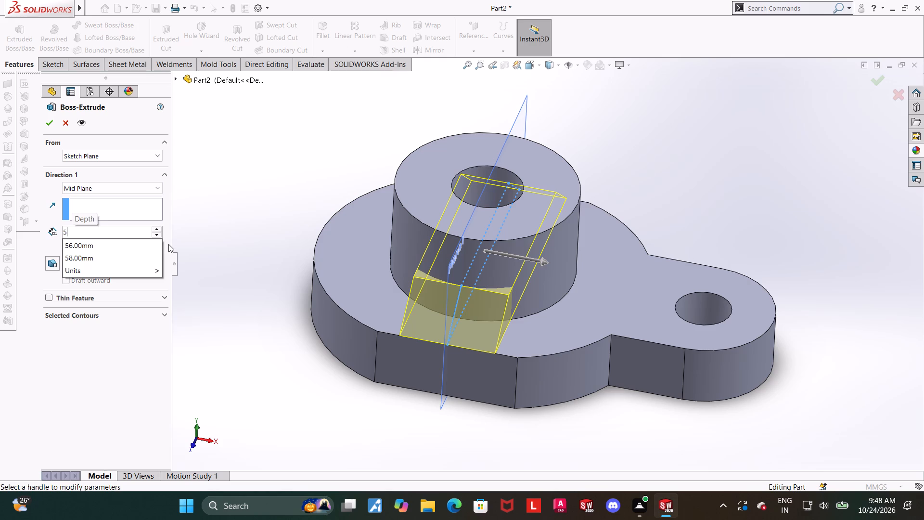
key(6)
key(Return)
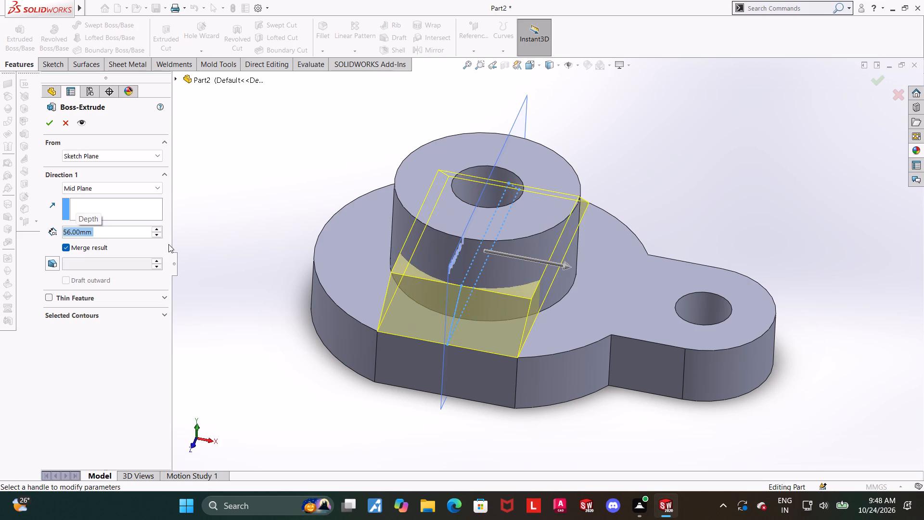
scroll(657, 317, up, 1)
middle_drag(642, 312, 664, 329)
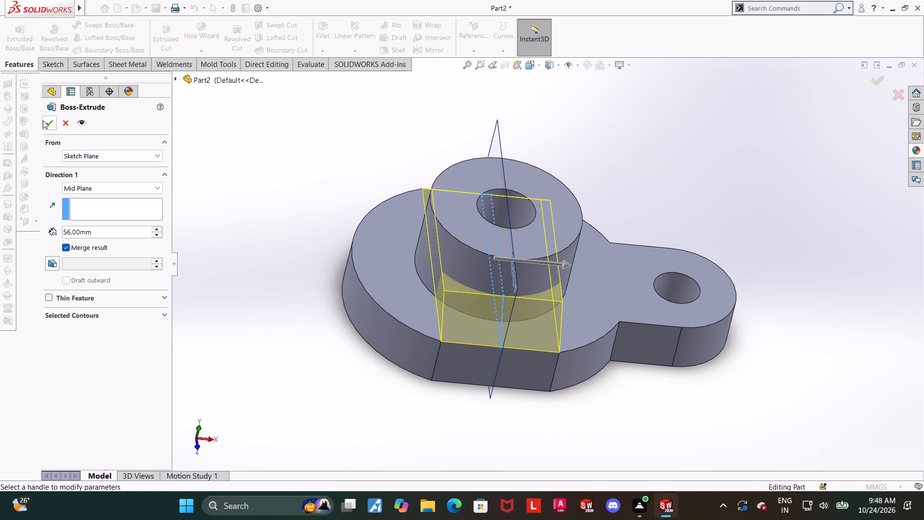
click(44, 120)
Reopen the rib extrusion's sketch and trim away the horizontal line between the two upper endpoints.
scroll(474, 270, up, 1)
middle_drag(504, 296, 393, 270)
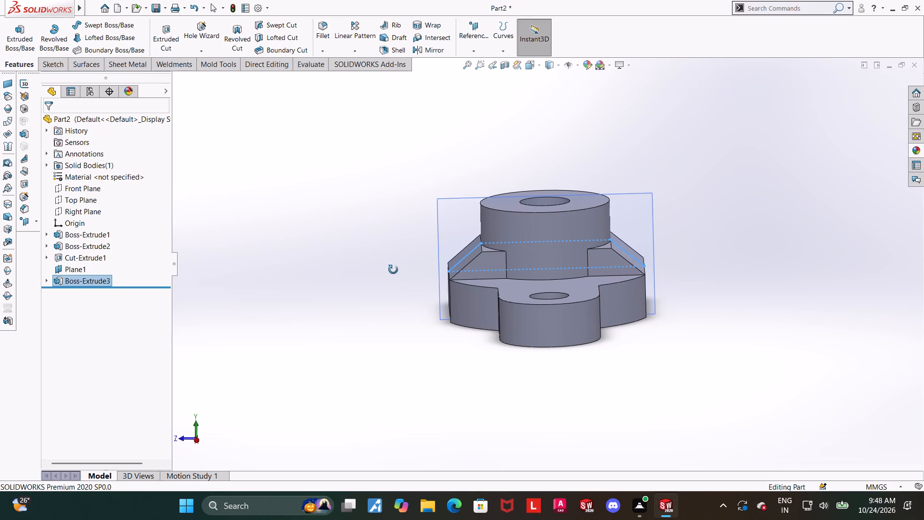
middle_drag(393, 270, 398, 273)
middle_drag(449, 266, 465, 291)
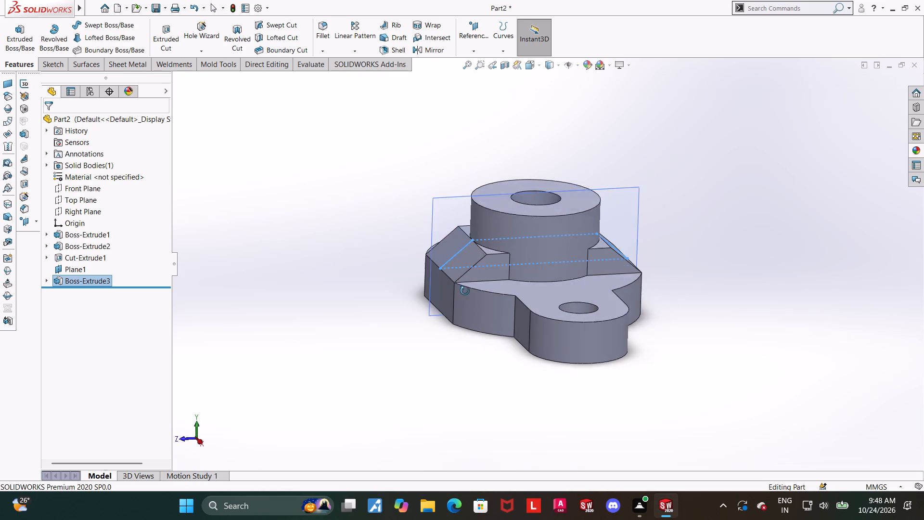
middle_drag(465, 291, 468, 308)
click(40, 280)
click(46, 280)
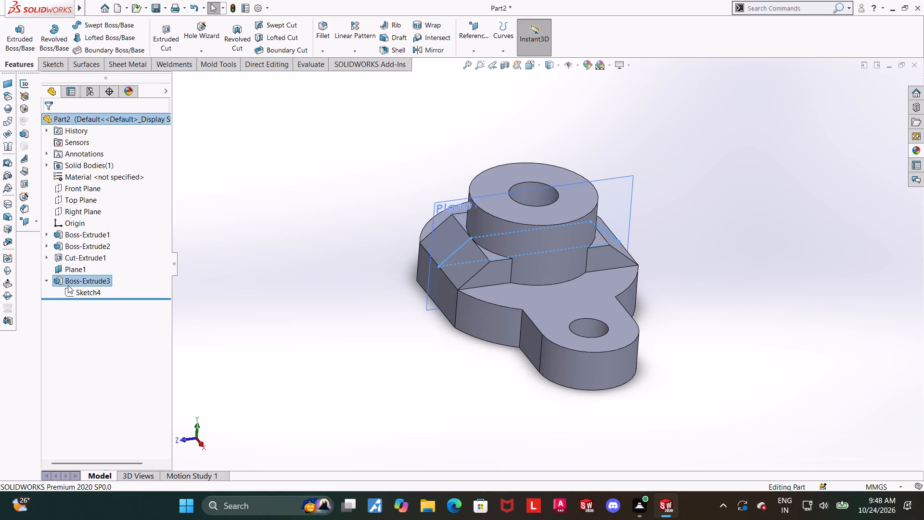
click(67, 285)
click(74, 294)
click(83, 267)
click(85, 289)
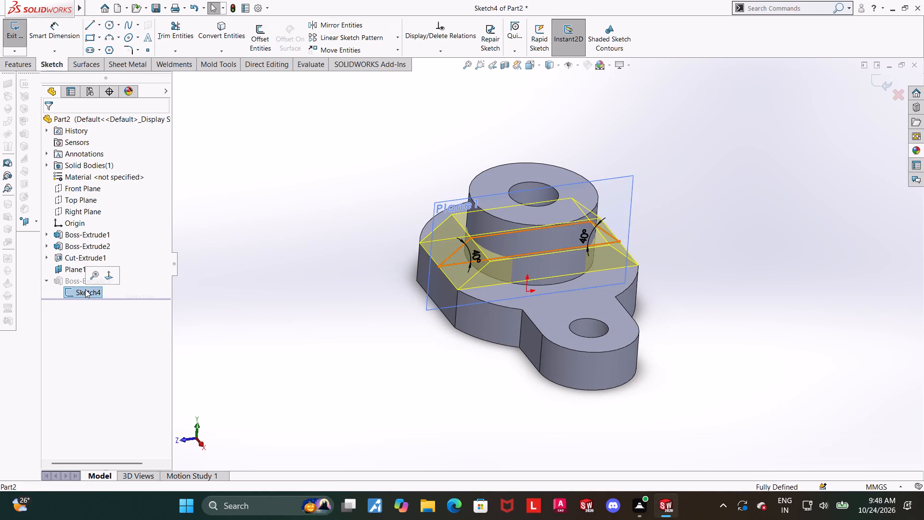
click(107, 274)
click(313, 364)
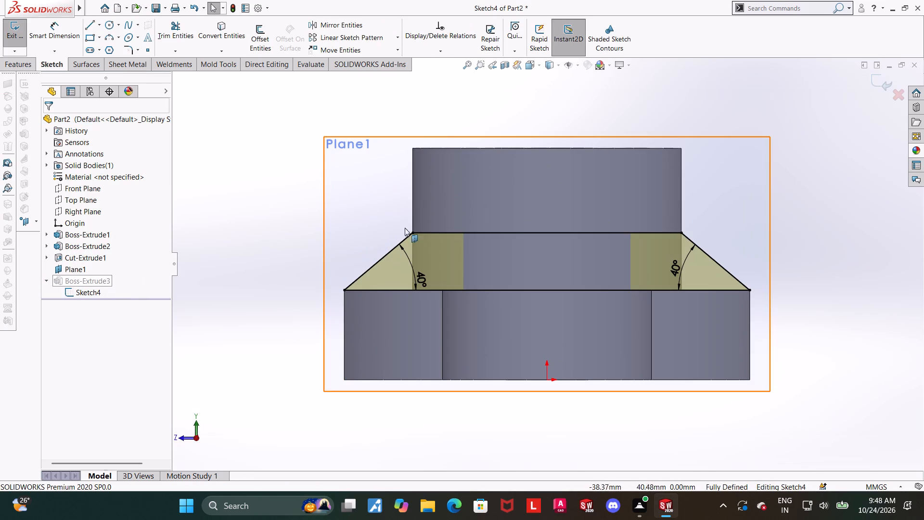
drag(413, 232, 462, 228)
key(Escape)
click(178, 30)
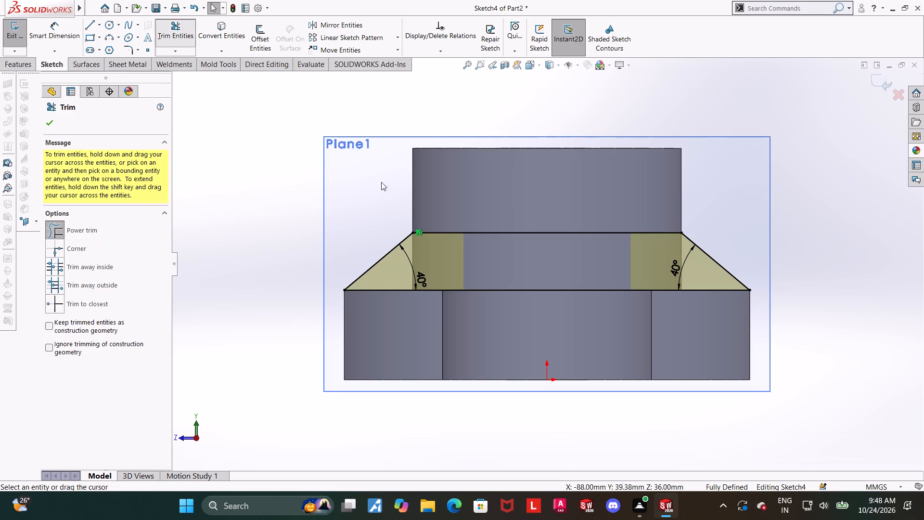
drag(449, 245, 449, 189)
key(Escape)
Delete the coincident relations that tie the two sloped lines' upper endpoints to the boss's silhouette edges.
click(413, 231)
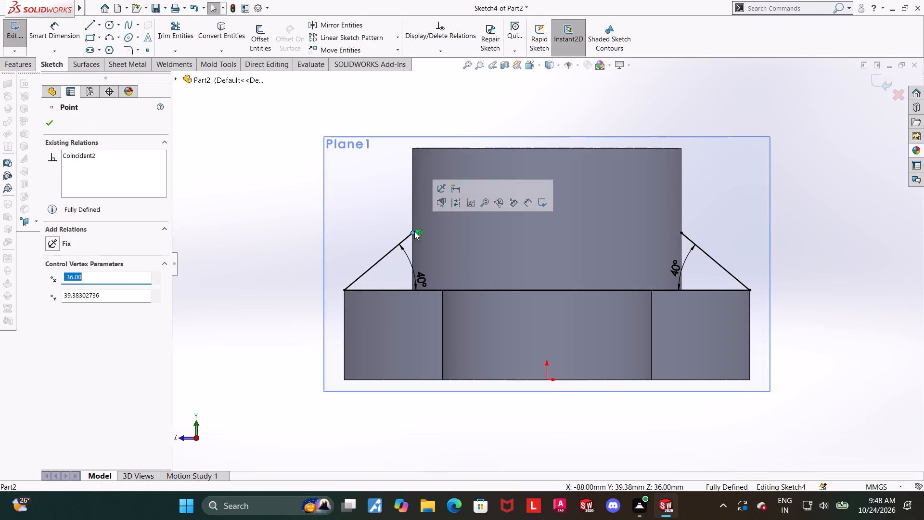
right_click(417, 234)
click(437, 352)
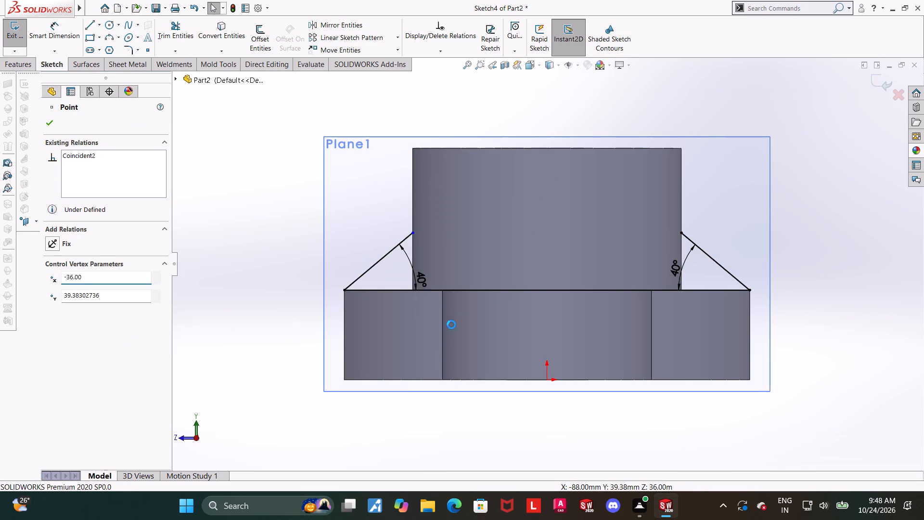
click(679, 233)
right_click(691, 231)
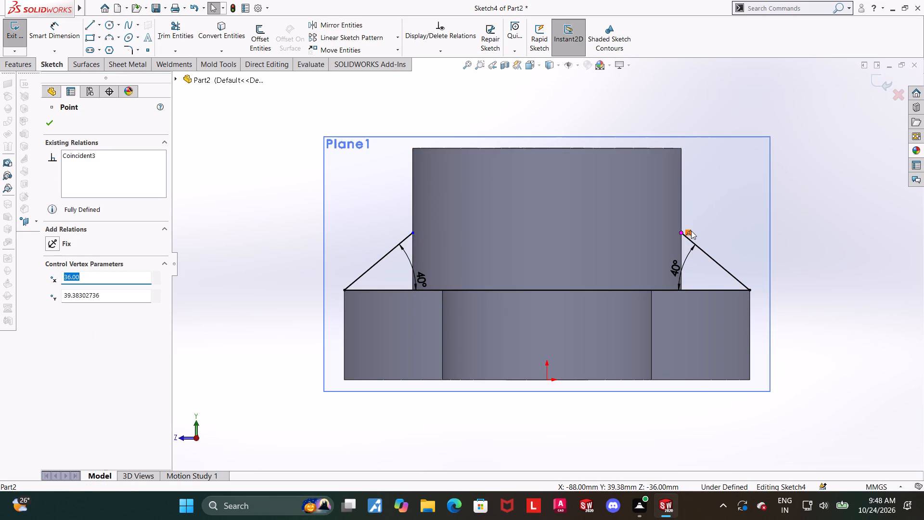
click(712, 359)
key(Escape)
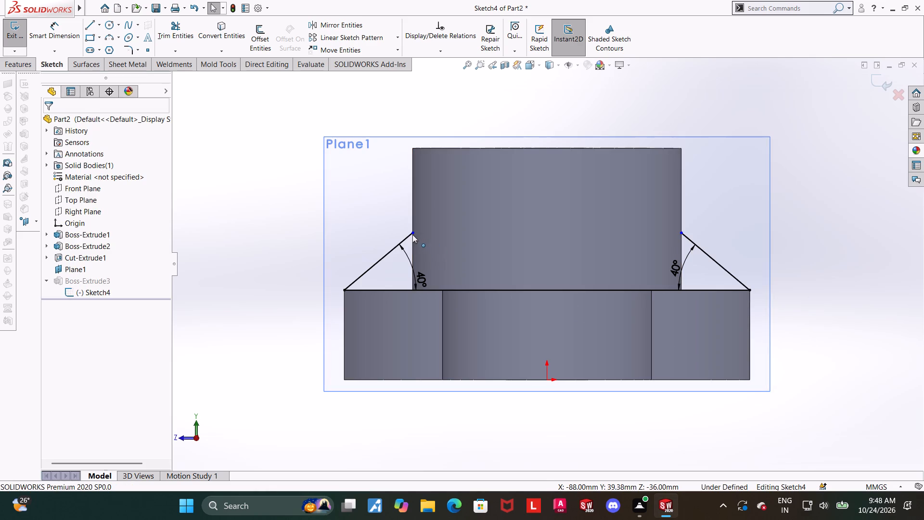
Stretch both sloped lines into the boss until their upper endpoints sit about 13 mm either side of centre and 58 mm high.
drag(412, 234, 485, 190)
drag(683, 234, 599, 172)
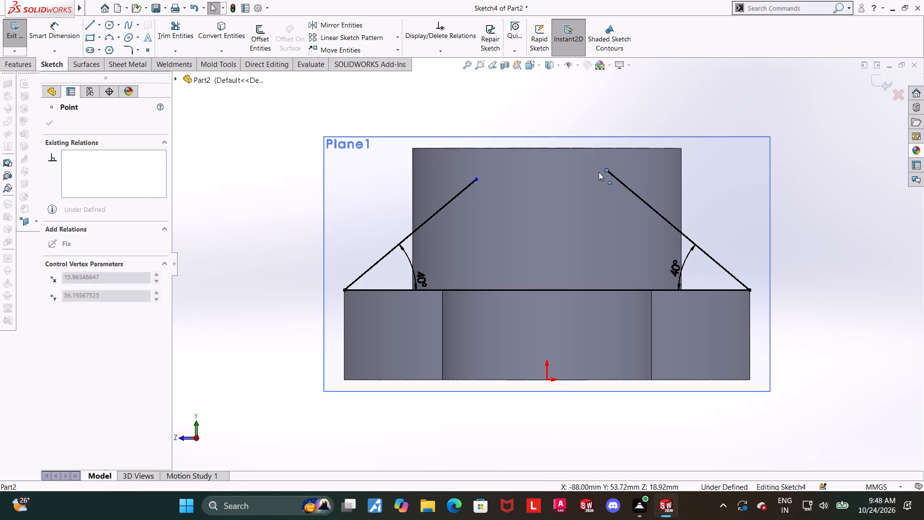
drag(599, 172, 598, 172)
drag(477, 180, 496, 161)
drag(602, 165, 597, 159)
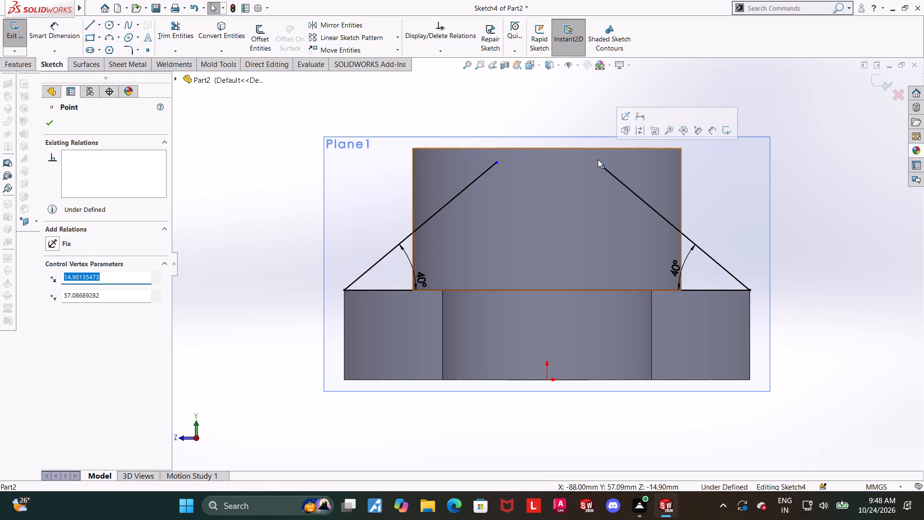
drag(603, 168, 597, 159)
key(Escape)
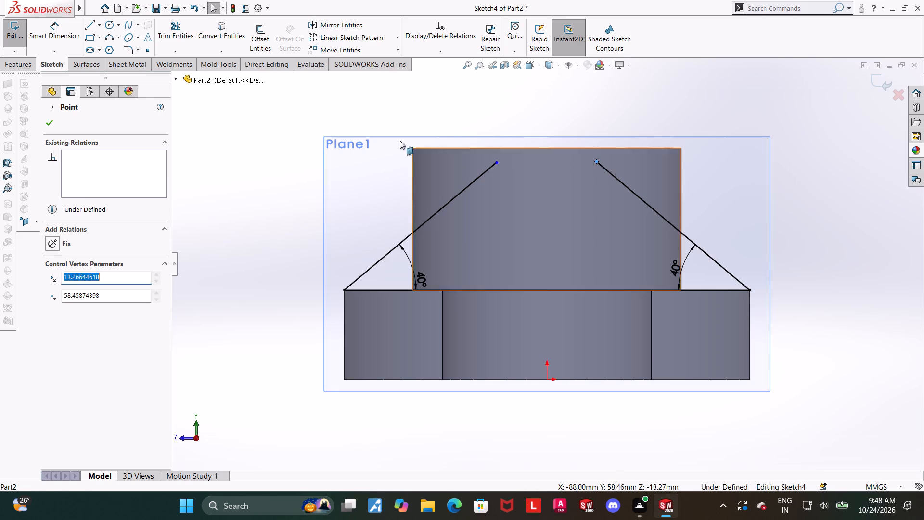
key(Escape)
Close the profile with a short line joining the two stretched upper endpoints near the boss's top.
click(87, 21)
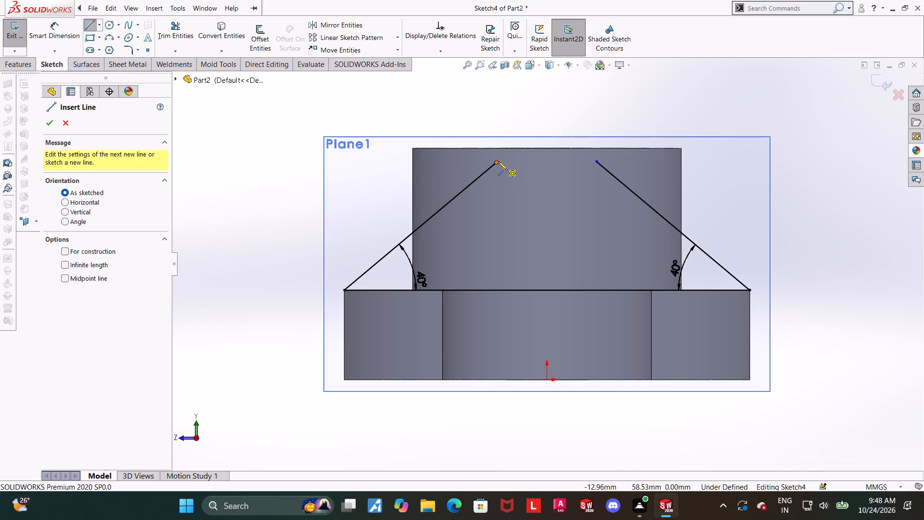
click(498, 161)
click(596, 161)
key(Escape)
key(Escape)
scroll(686, 200, up, 1)
key(Escape)
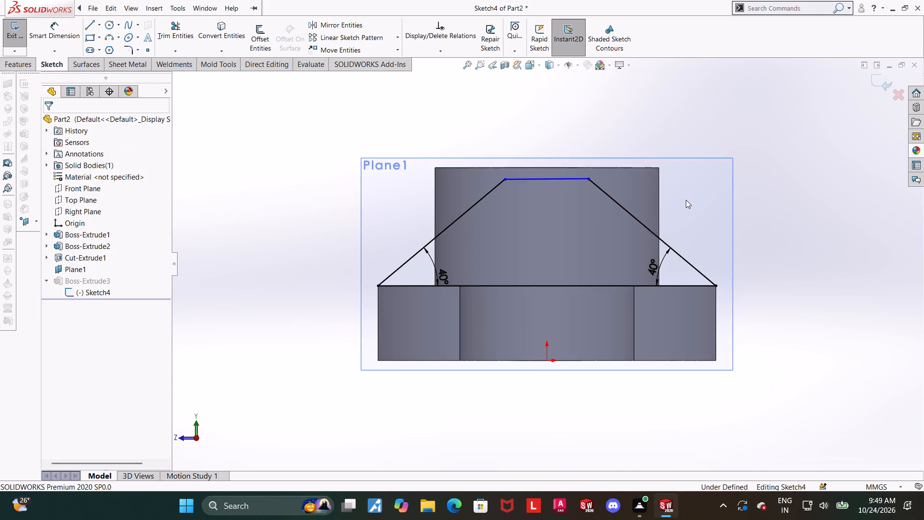
Examine from several angles how the stretched profile sits inside the boss and on the base.
scroll(686, 200, up, 2)
middle_drag(682, 209, 706, 202)
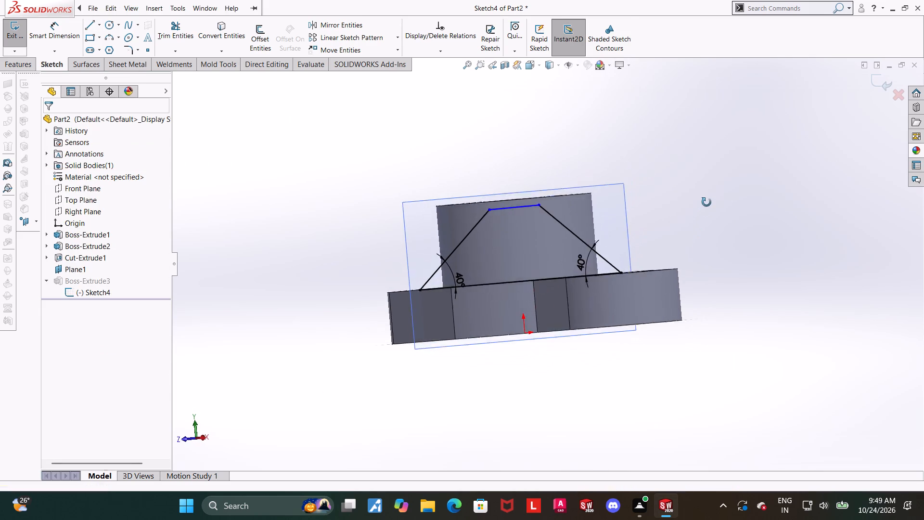
middle_drag(706, 202, 721, 240)
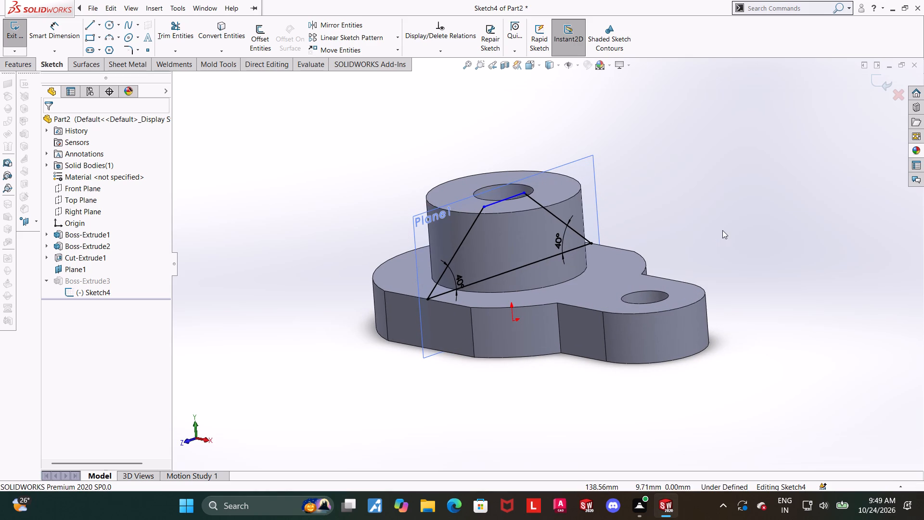
middle_drag(681, 231, 696, 240)
scroll(673, 249, down, 2)
middle_drag(640, 250, 634, 267)
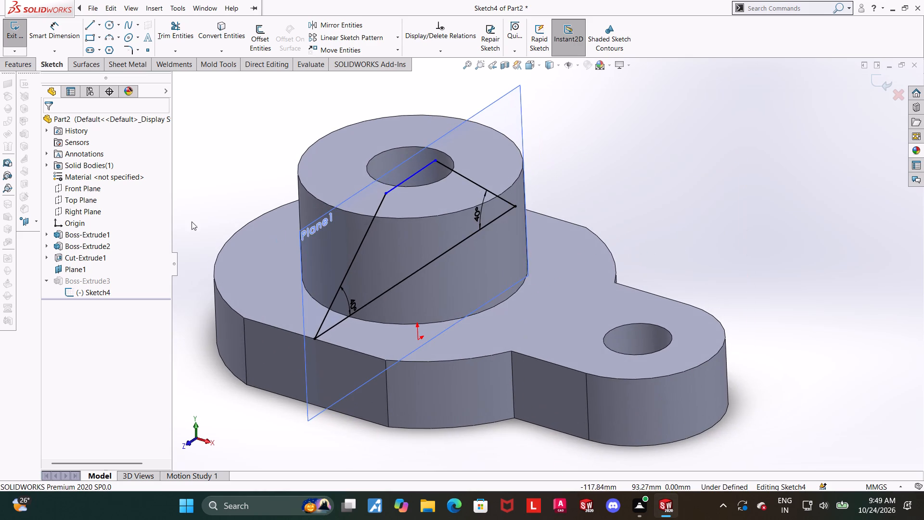
scroll(438, 221, up, 2)
scroll(438, 221, down, 1)
middle_drag(429, 231, 398, 162)
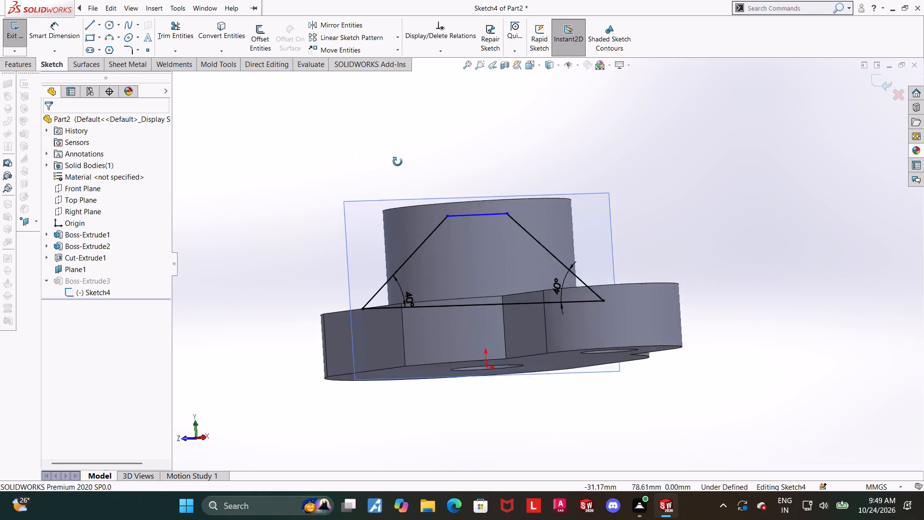
middle_drag(398, 162, 381, 168)
scroll(514, 242, down, 4)
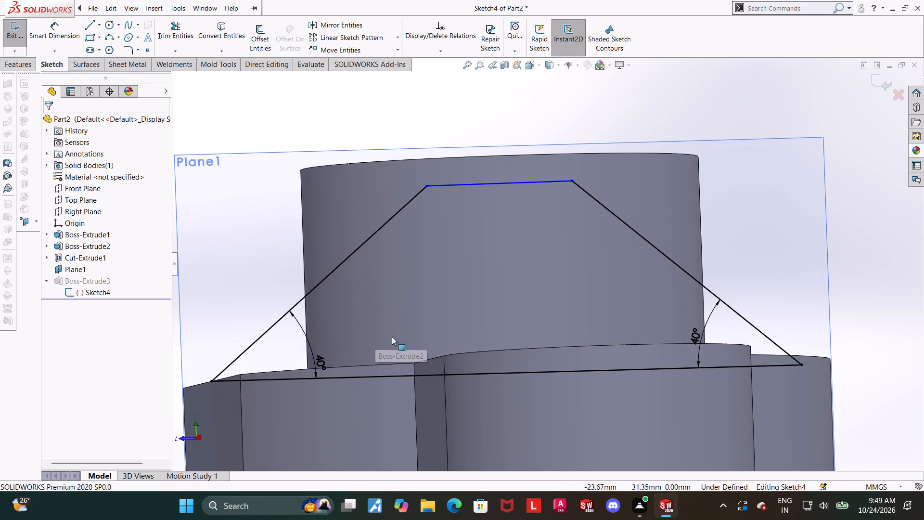
scroll(416, 332, up, 1)
middle_drag(506, 325, 522, 333)
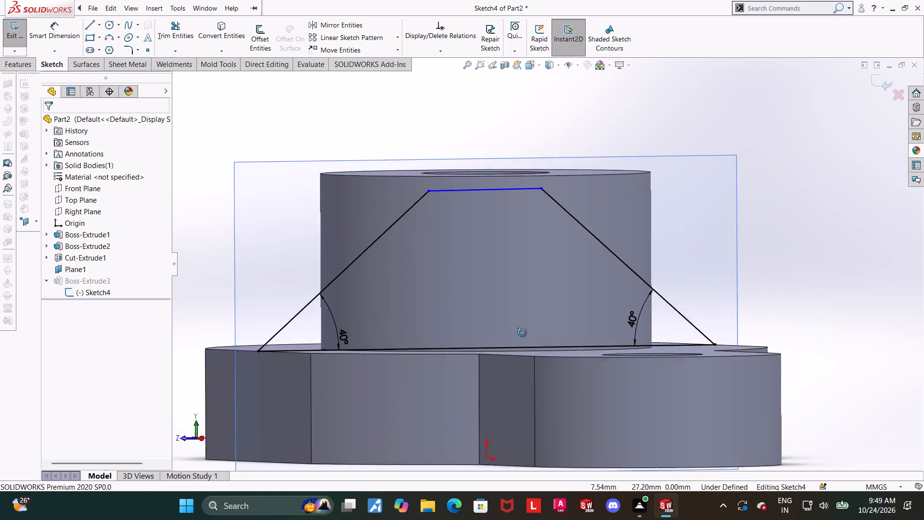
middle_drag(522, 333, 578, 355)
Exit the sketch to rebuild the rib extrusion with the stretched profile.
click(878, 89)
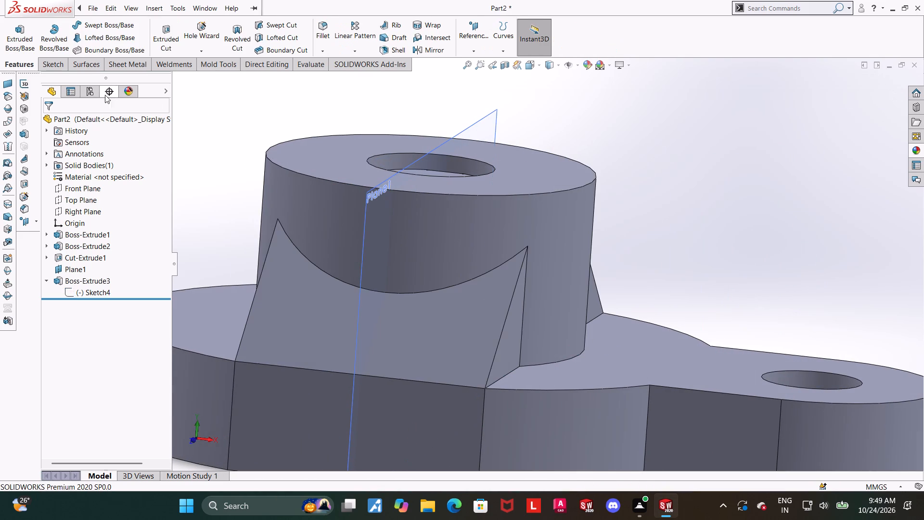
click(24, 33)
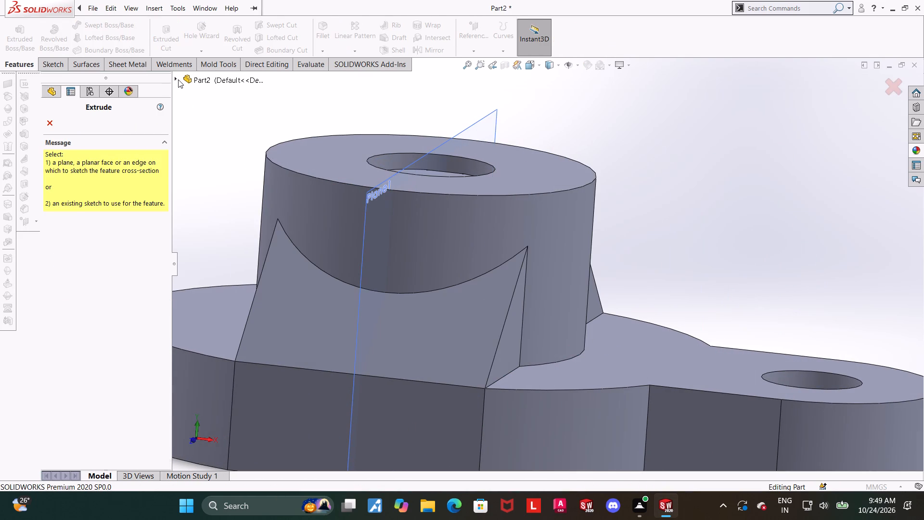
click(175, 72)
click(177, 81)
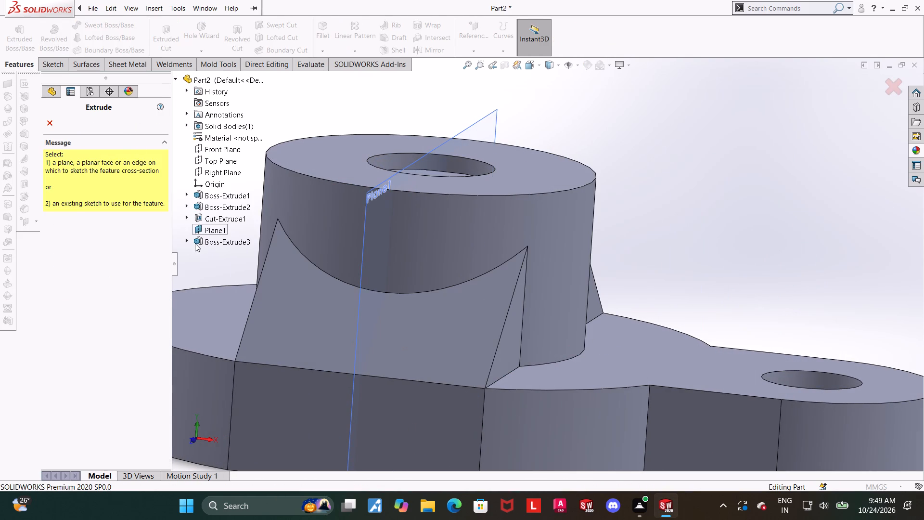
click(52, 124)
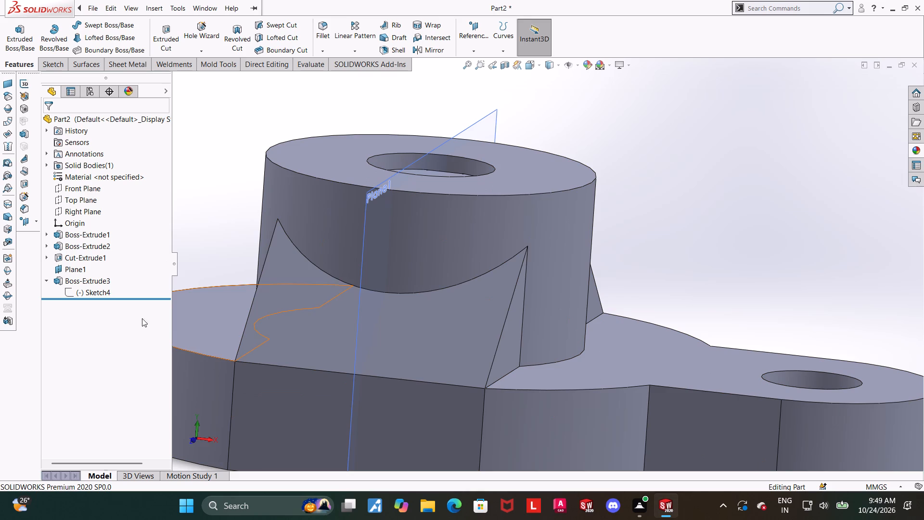
Hide the offset reference plane that passes through the boss.
scroll(421, 297, up, 4)
middle_drag(497, 313, 460, 390)
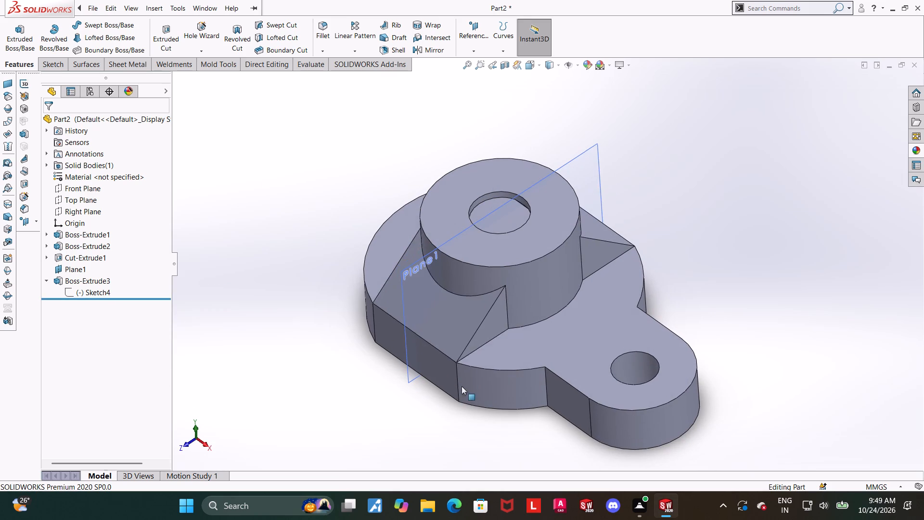
drag(75, 260, 75, 305)
right_click(75, 269)
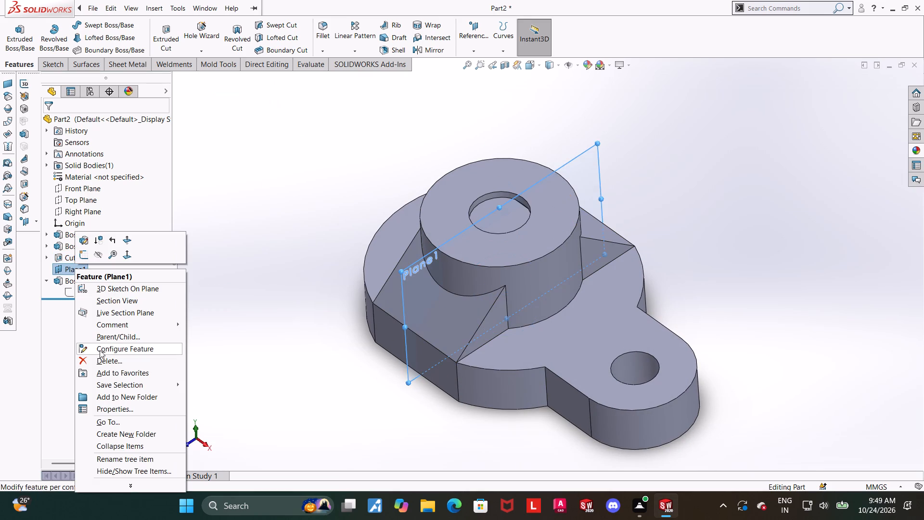
click(97, 256)
click(235, 280)
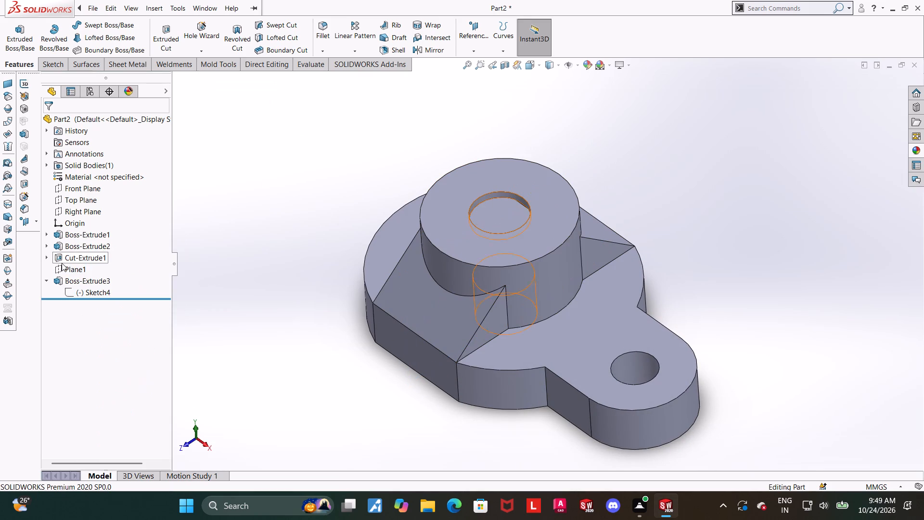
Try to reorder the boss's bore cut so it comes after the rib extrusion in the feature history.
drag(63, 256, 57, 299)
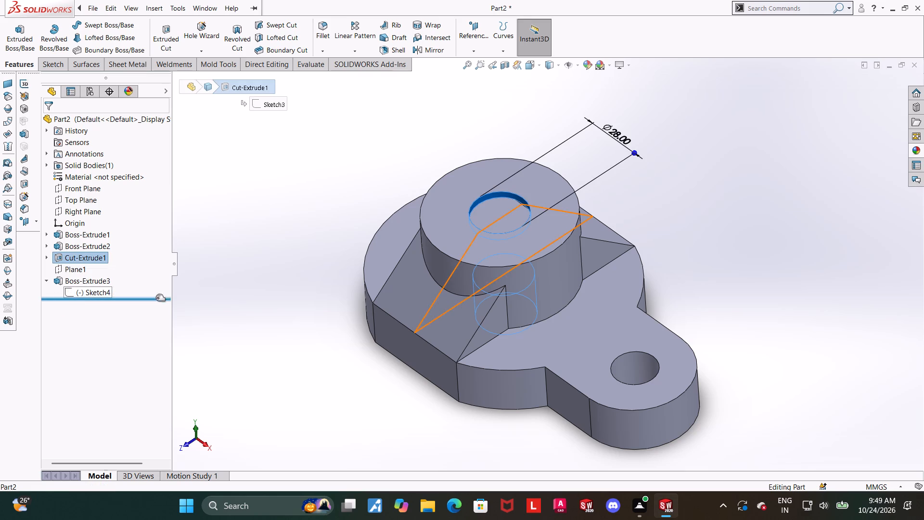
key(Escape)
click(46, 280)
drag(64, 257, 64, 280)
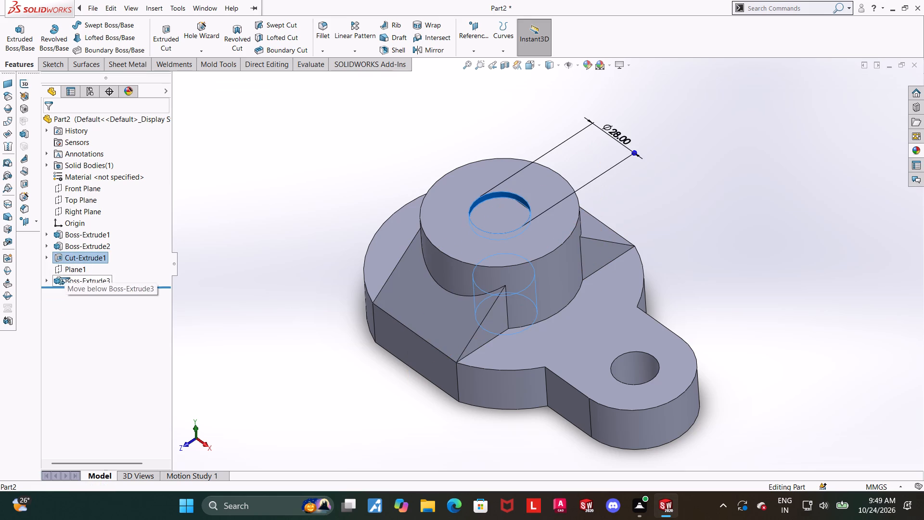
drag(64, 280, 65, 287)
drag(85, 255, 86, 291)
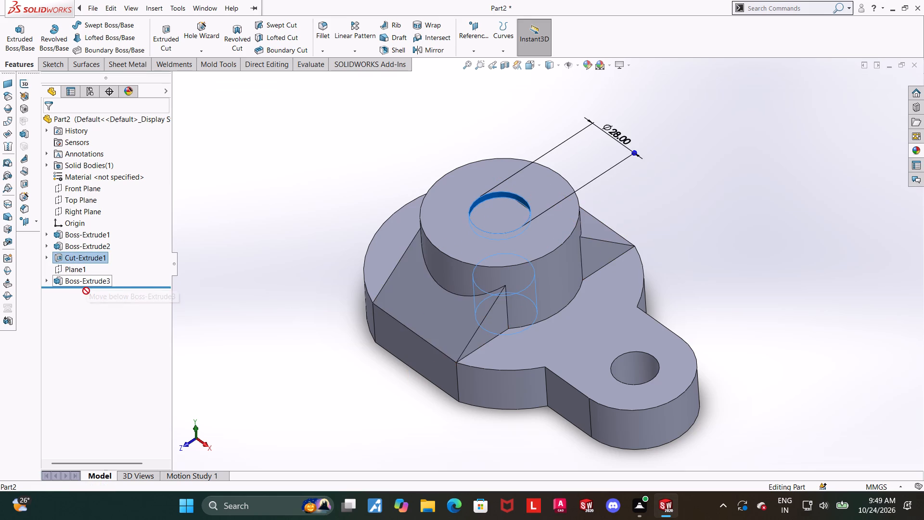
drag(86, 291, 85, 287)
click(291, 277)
Delete the existing bore cut feature from the boss while keeping its sketch.
click(87, 256)
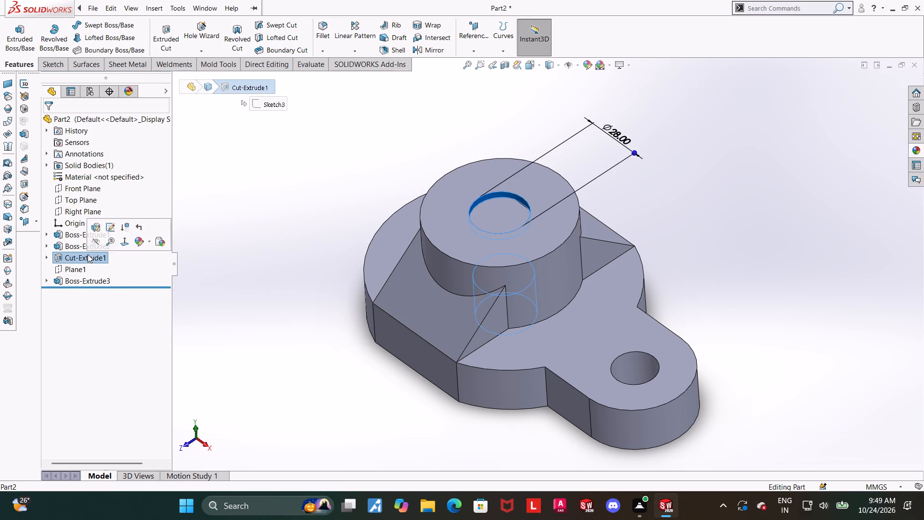
right_click(88, 254)
click(117, 313)
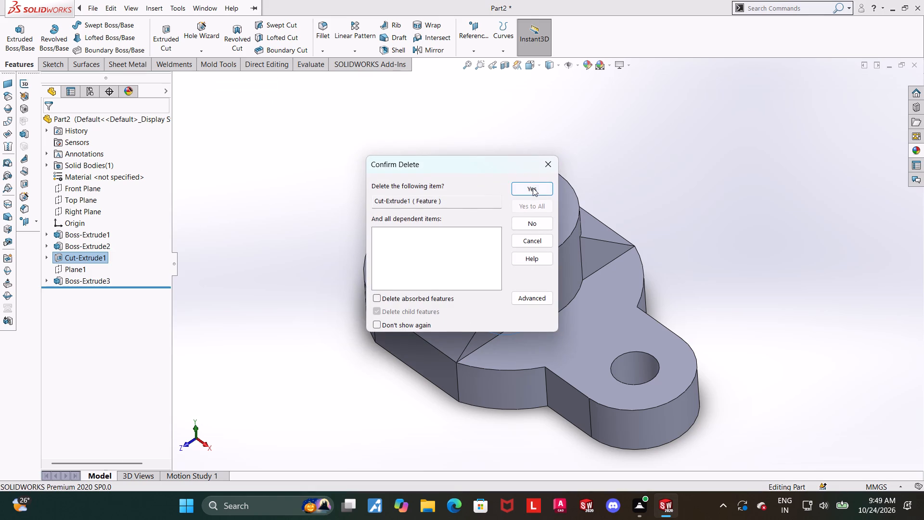
click(533, 188)
click(318, 212)
Delete the leftover 28 mm circle sketch of the removed bore.
middle_drag(324, 264, 308, 217)
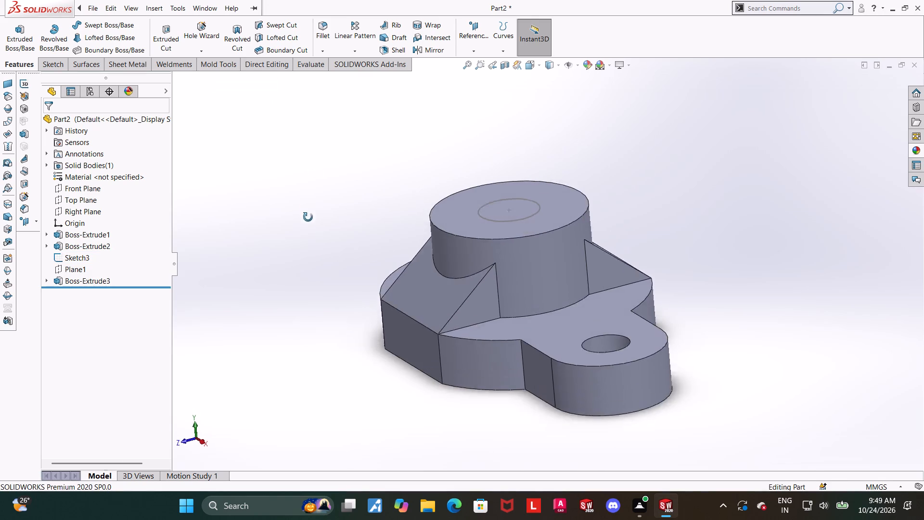
middle_drag(308, 217, 322, 249)
drag(77, 254, 78, 300)
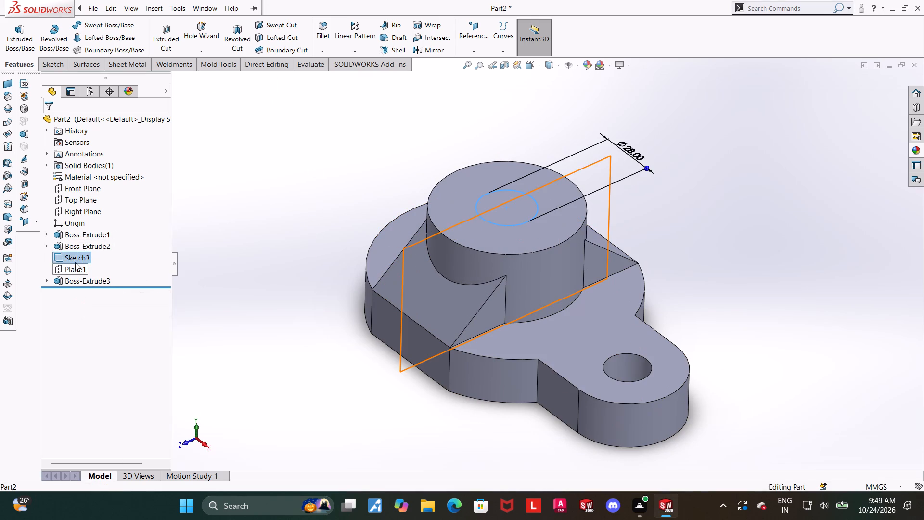
scroll(75, 259, up, 1)
right_click(75, 259)
click(102, 331)
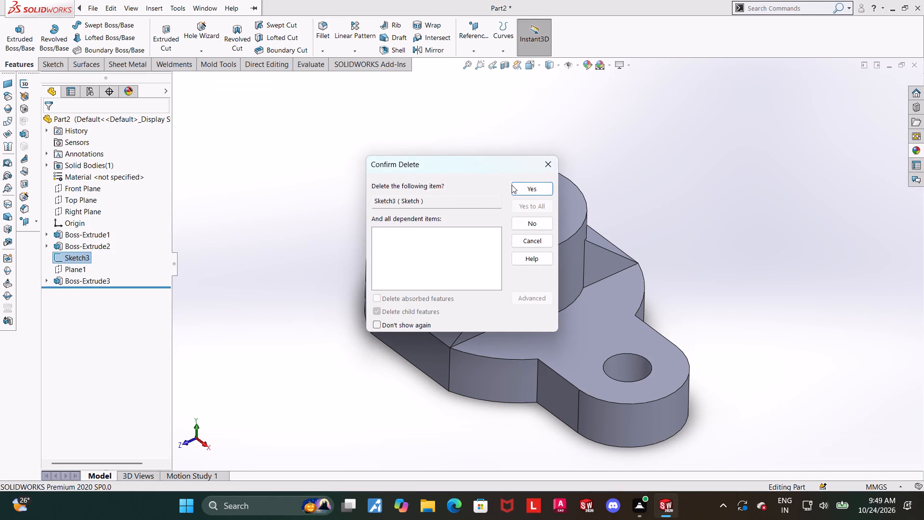
click(517, 185)
click(406, 179)
Examine the unbored boss and the ribs from several angles.
middle_drag(765, 263, 786, 225)
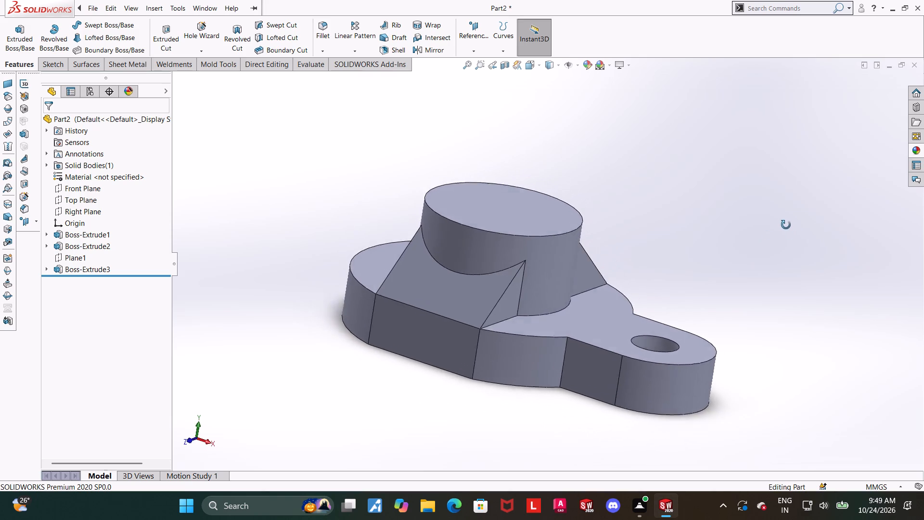
middle_drag(786, 225, 735, 197)
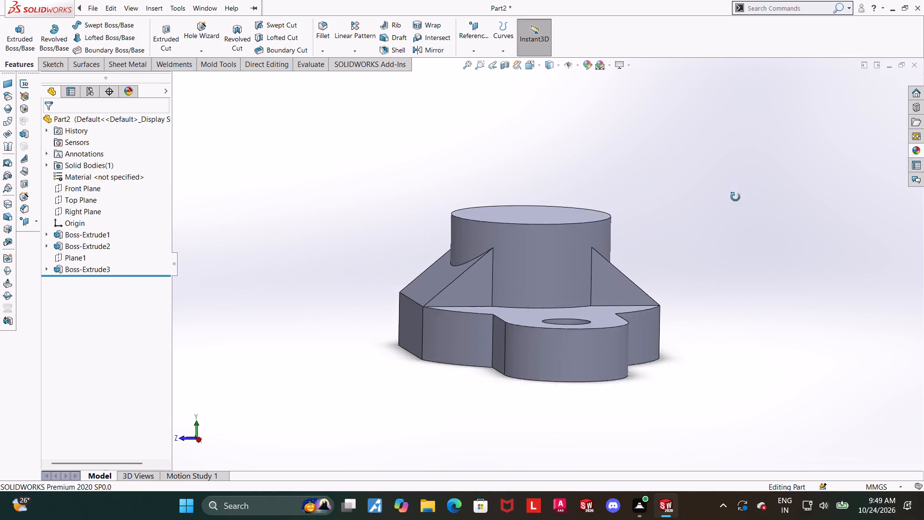
middle_drag(735, 197, 761, 235)
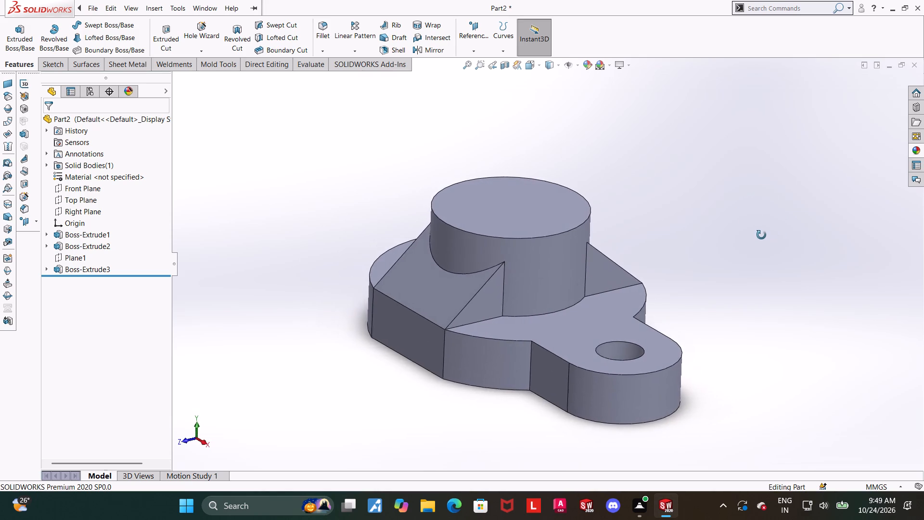
middle_drag(761, 235, 844, 277)
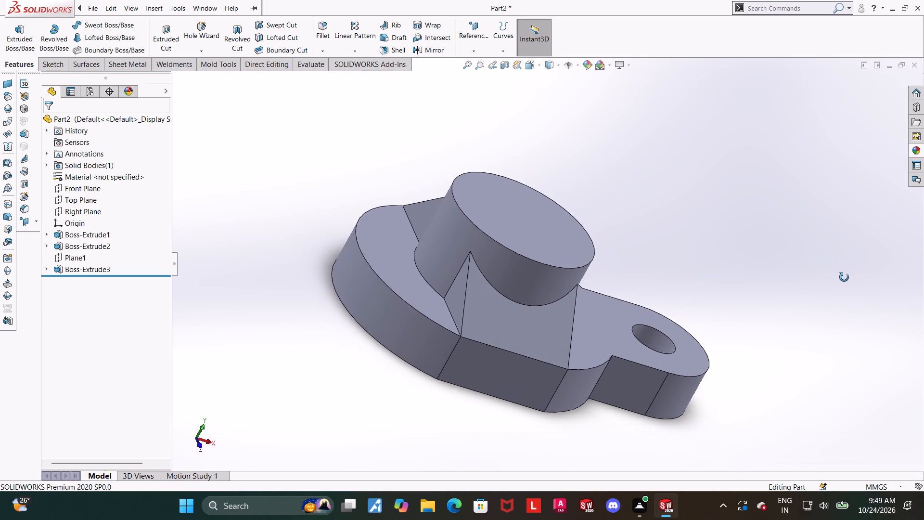
middle_drag(844, 277, 841, 279)
key(ctrl+7)
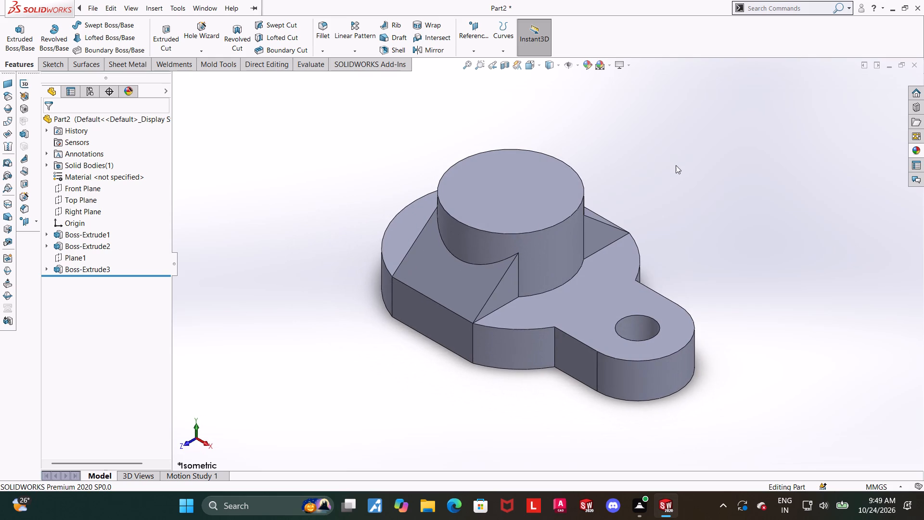
scroll(547, 157, down, 2)
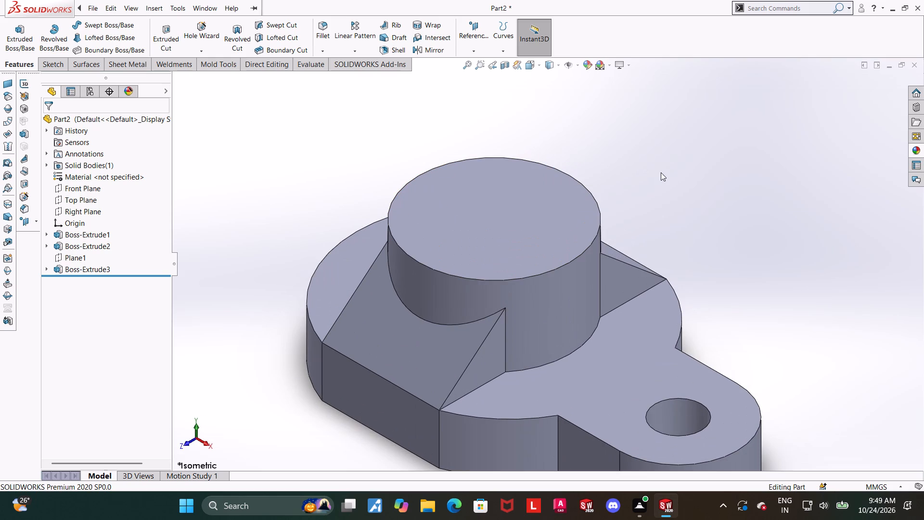
scroll(659, 168, up, 1)
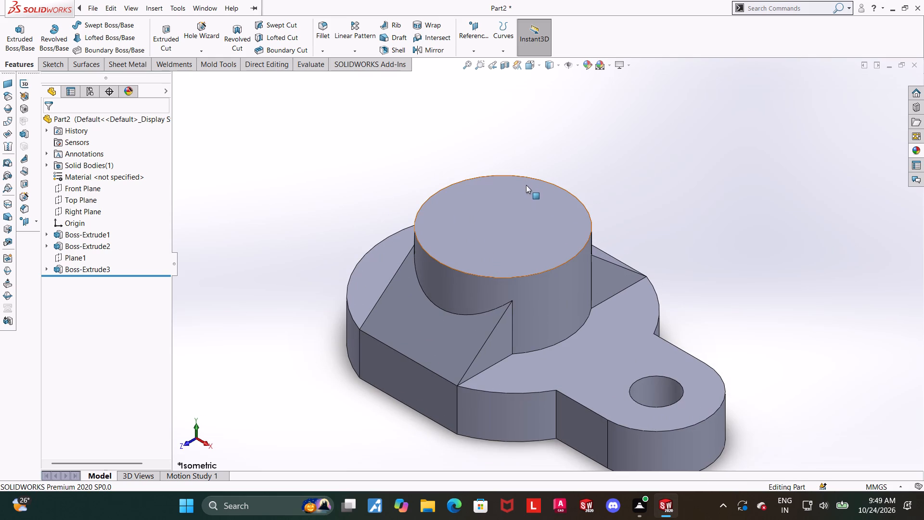
Start a sketch on the boss's top face and draw a circle about 47 mm in diameter at its centre.
click(503, 226)
click(543, 200)
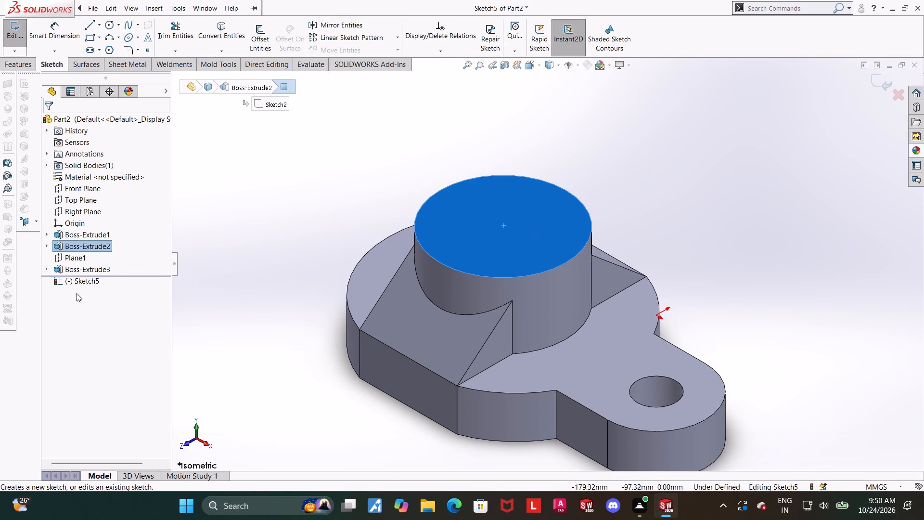
click(82, 283)
click(101, 271)
click(106, 27)
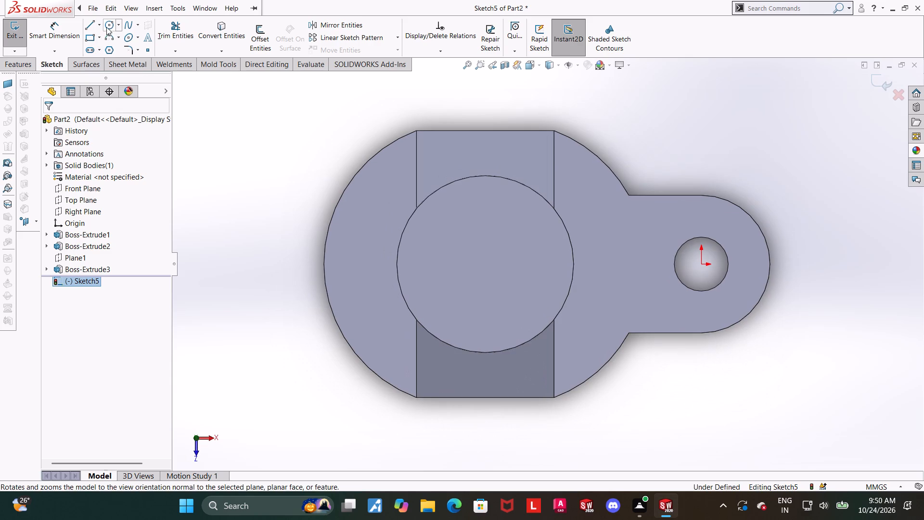
click(484, 266)
click(525, 223)
key(Escape)
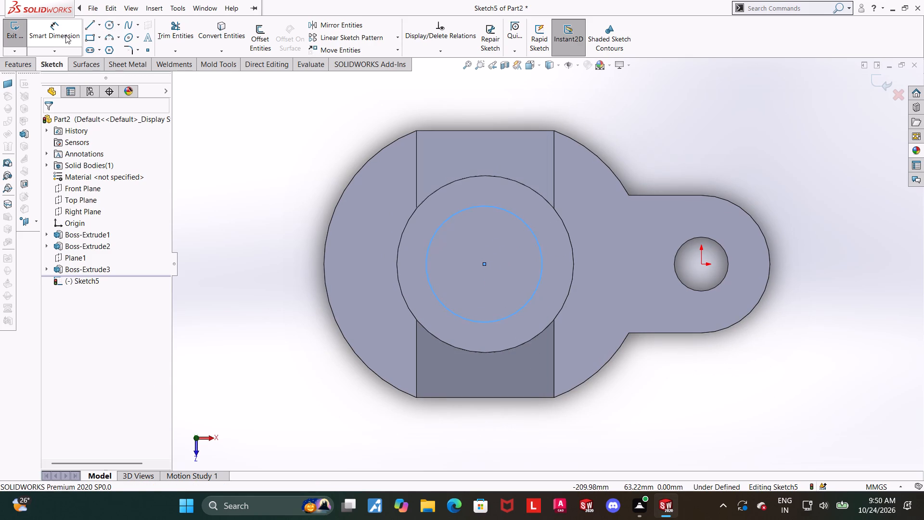
Dimension the circle on the boss's top face with a diameter of 28 mm.
click(65, 34)
click(460, 210)
scroll(461, 204, up, 1)
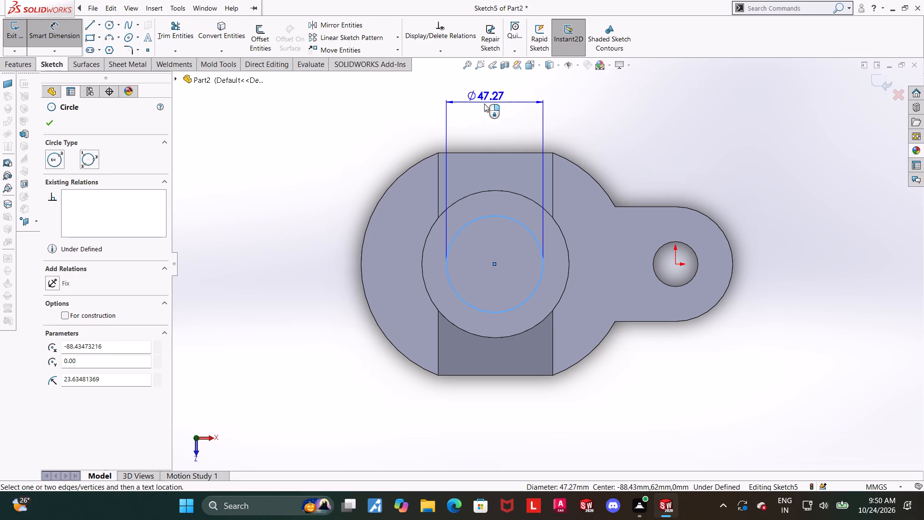
click(484, 104)
text(28)
key(Return)
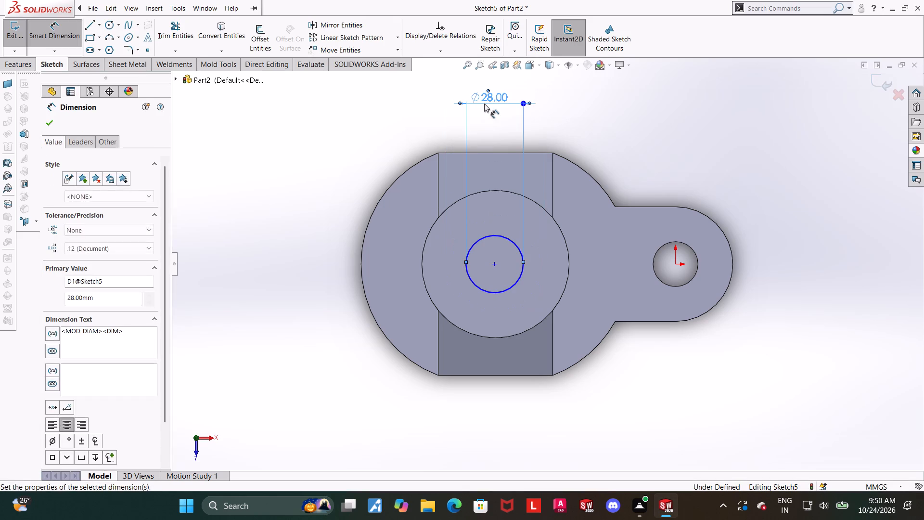
key(Escape)
Make the 28 mm circle concentric with the boss's circular edge and exit the sketch.
click(655, 149)
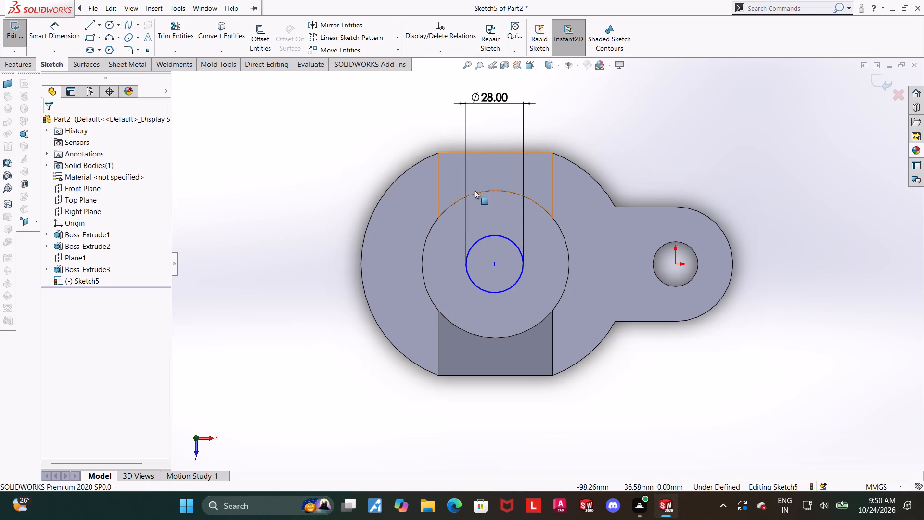
click(475, 193)
ctrl+click(491, 234)
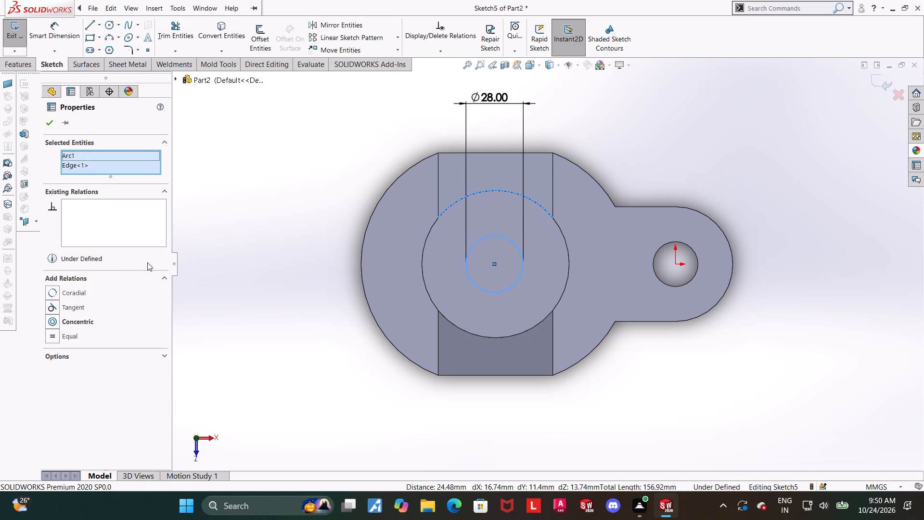
click(54, 321)
click(756, 399)
scroll(711, 327, up, 1)
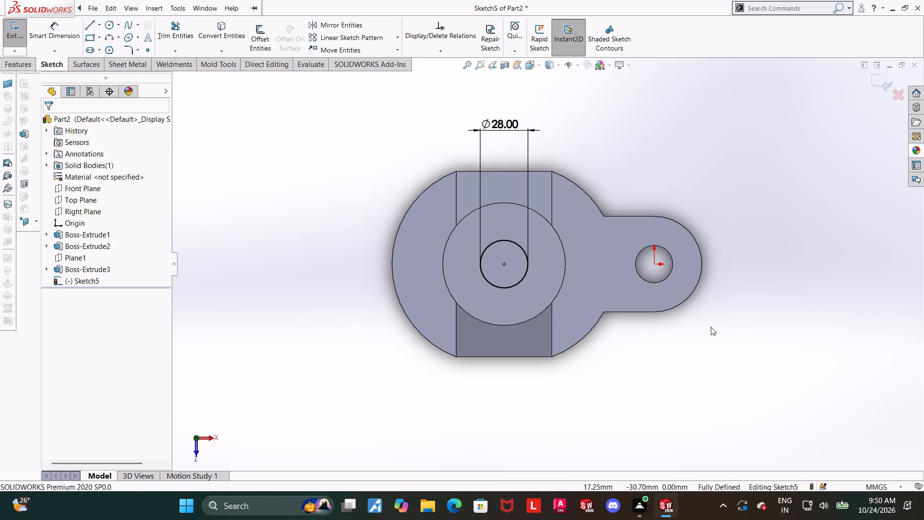
scroll(639, 239, down, 1)
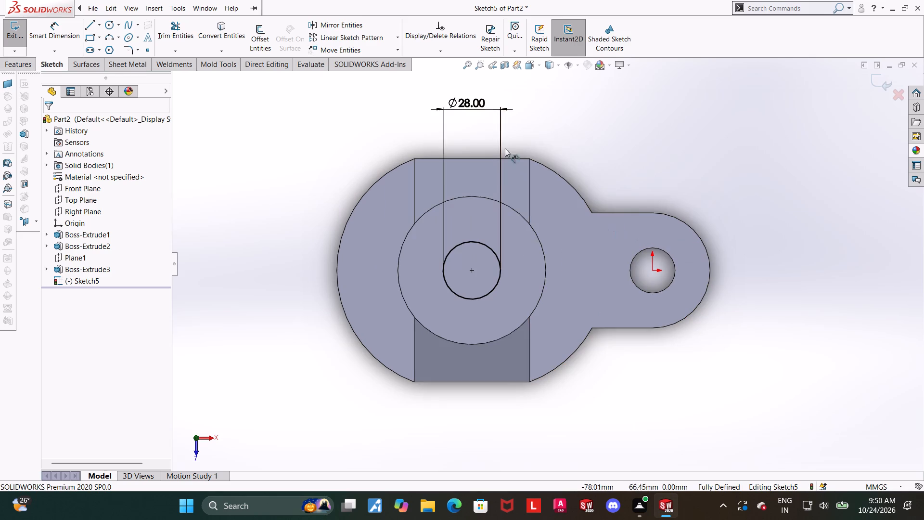
scroll(563, 198, up, 1)
middle_drag(658, 289, 658, 253)
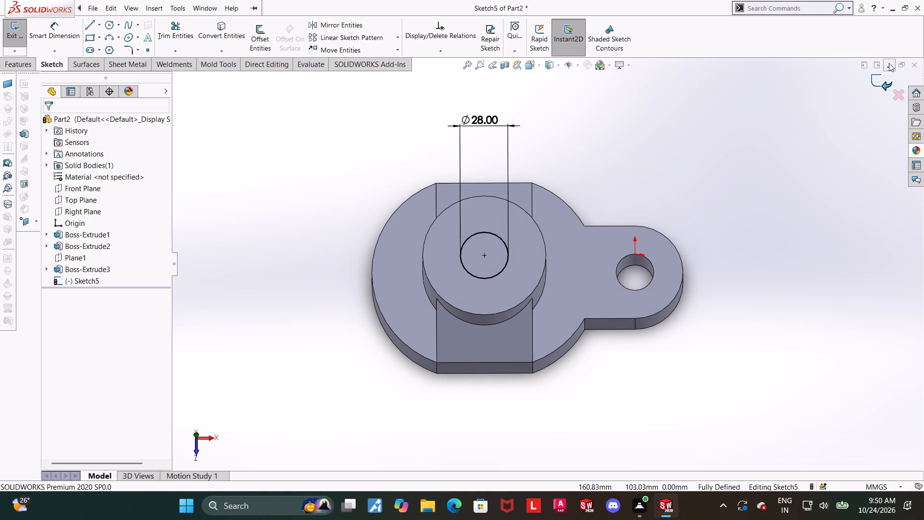
click(888, 79)
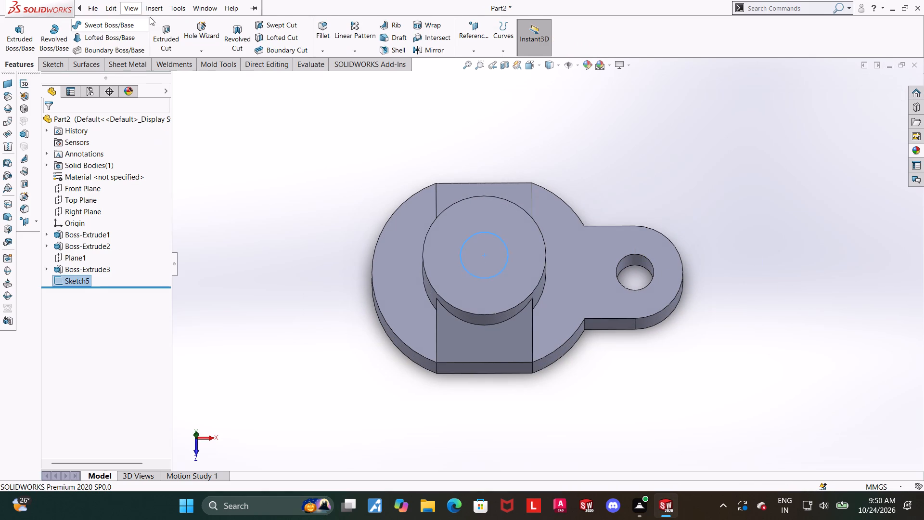
Cut-extrude the 28 mm circle all the way through the boss and base.
click(169, 40)
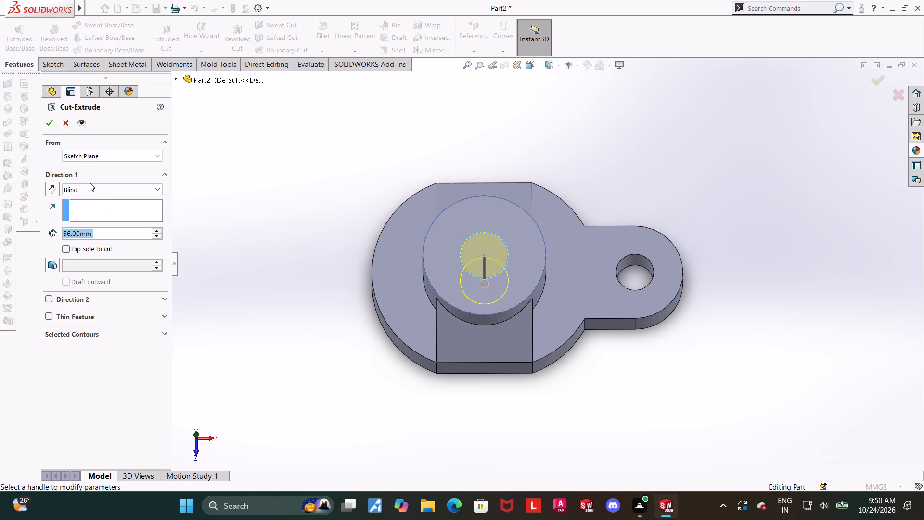
click(94, 191)
click(96, 223)
click(55, 125)
click(235, 274)
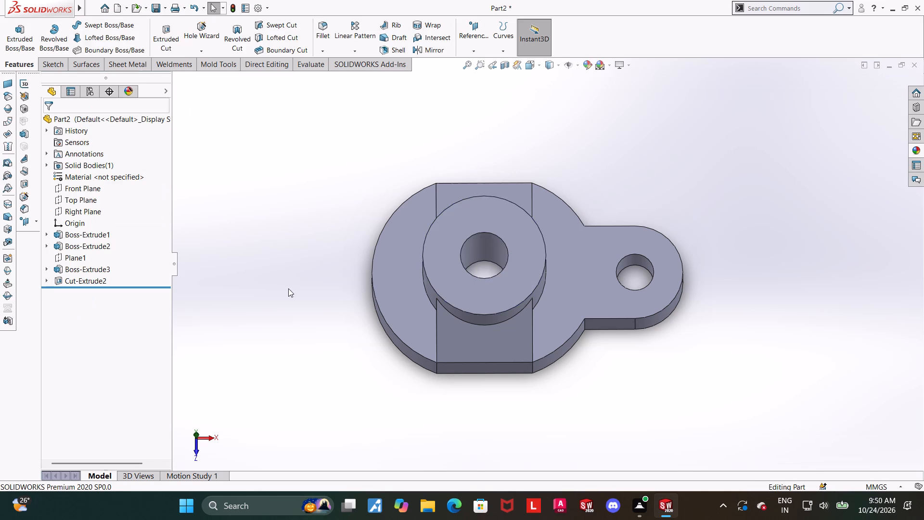
Check the new bore and the ribs, ending in the Right view with hidden lines shown as dashed.
middle_drag(288, 289, 264, 235)
key(ctrl+7)
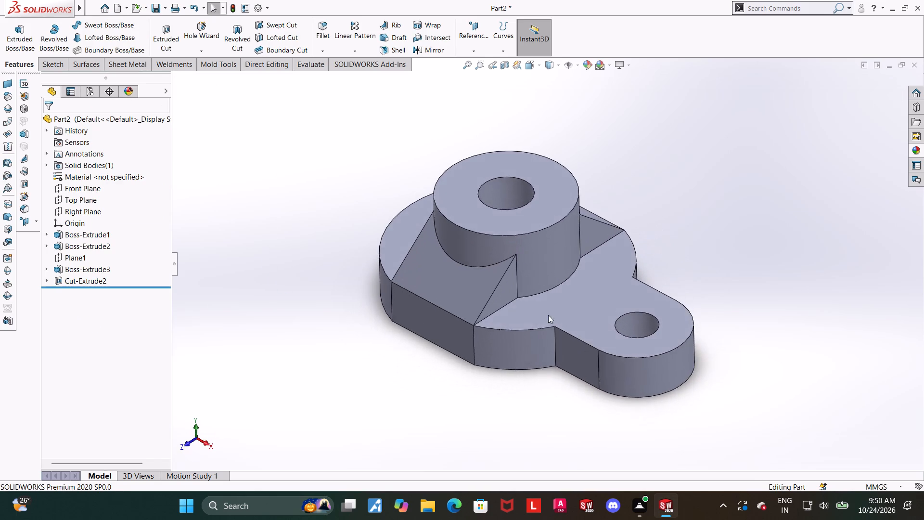
click(369, 357)
scroll(475, 337, up, 3)
middle_drag(507, 330, 469, 291)
click(531, 67)
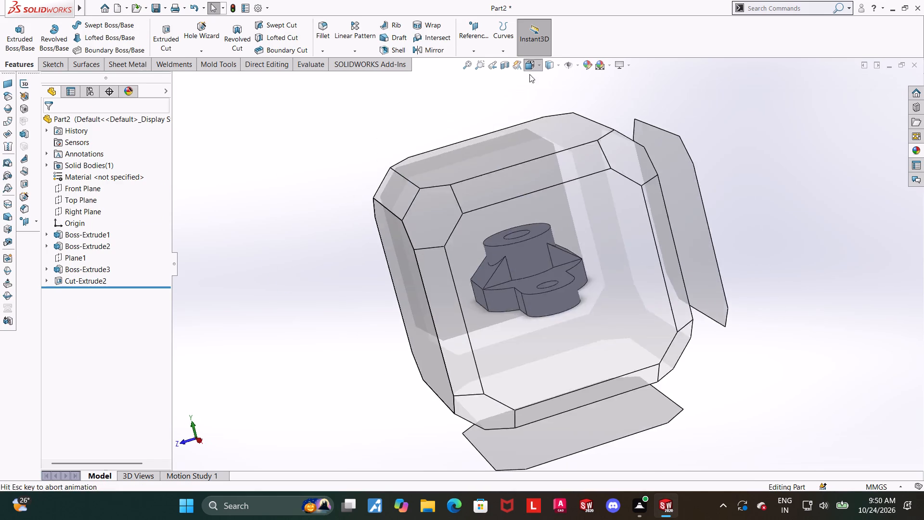
click(464, 316)
click(557, 61)
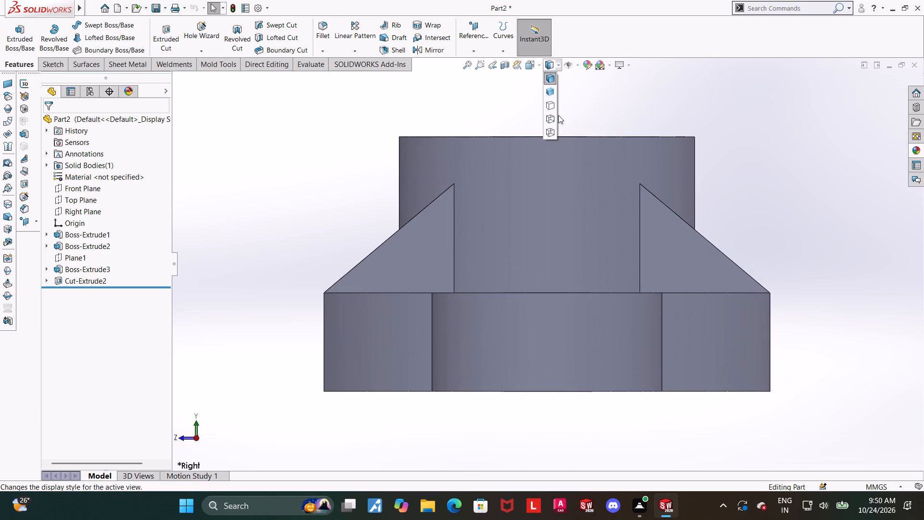
click(554, 118)
click(731, 224)
scroll(748, 208, up, 2)
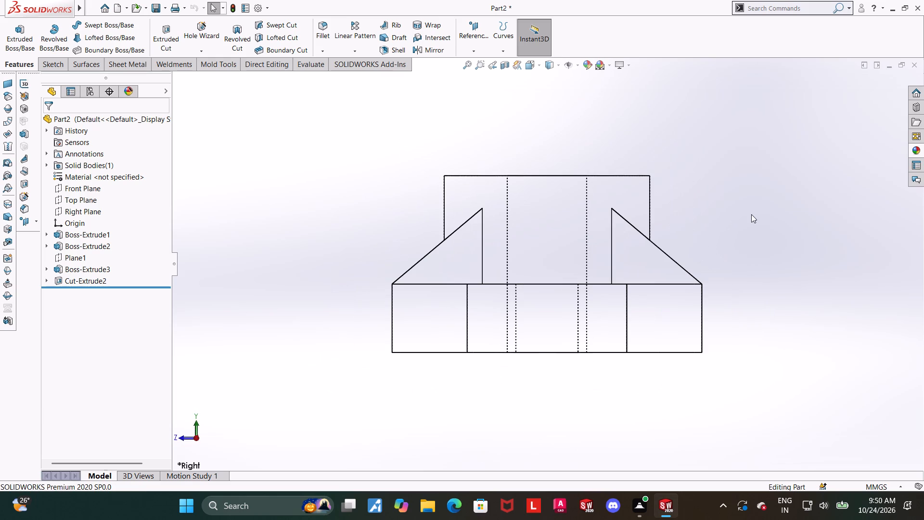
Inspect the ribs, boss and through holes with hidden lines dashed, in the Front view and finally the Top view.
scroll(643, 241, down, 1)
middle_drag(565, 259, 598, 256)
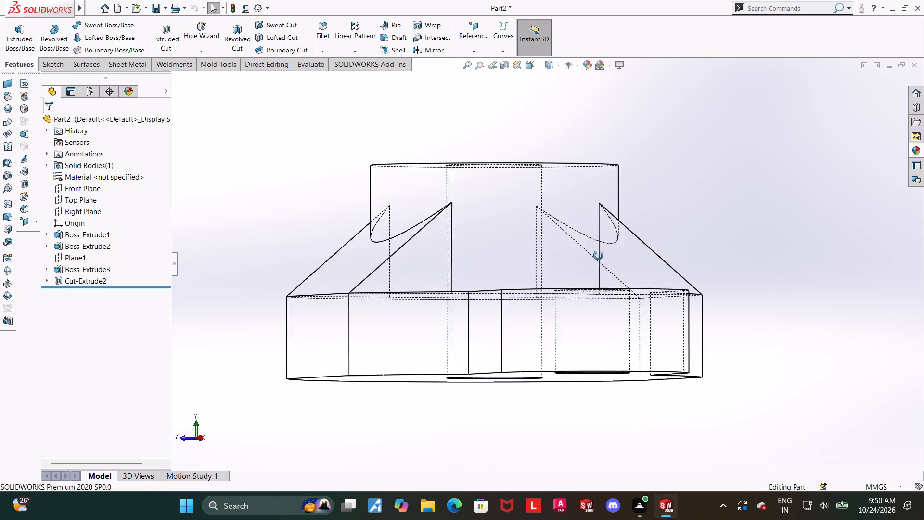
middle_drag(598, 256, 646, 241)
click(528, 67)
click(357, 283)
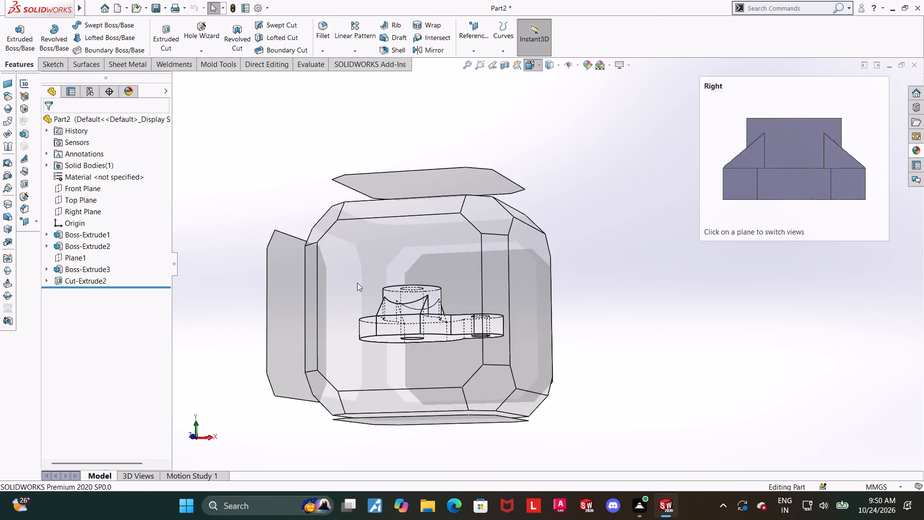
scroll(706, 327, up, 2)
scroll(694, 208, down, 2)
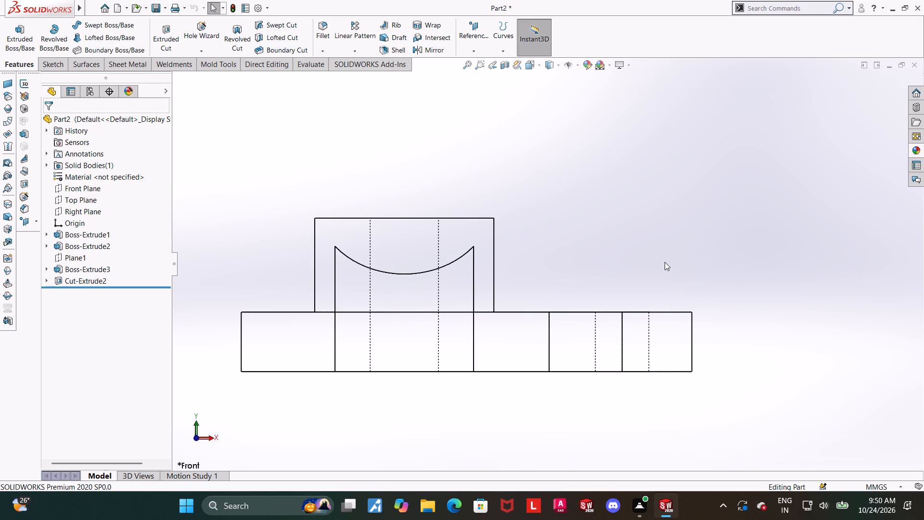
scroll(665, 262, up, 1)
middle_drag(549, 215, 549, 222)
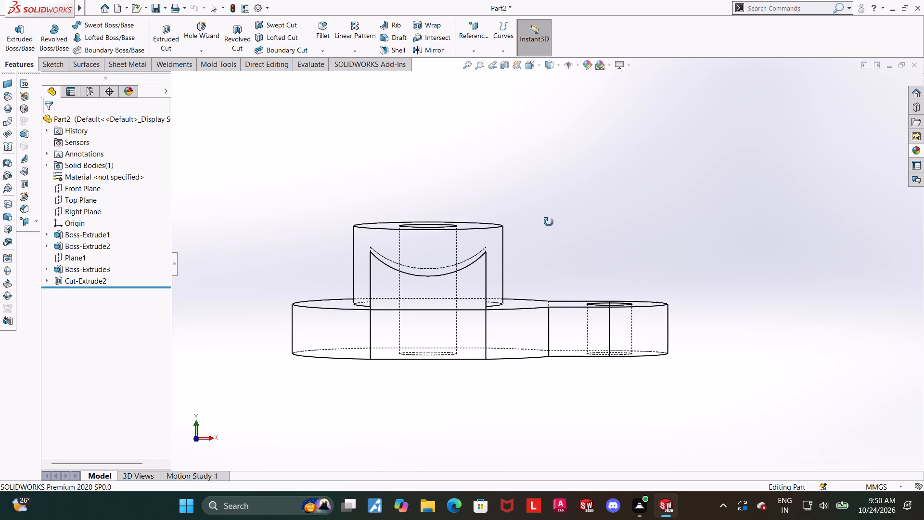
middle_drag(549, 222, 549, 377)
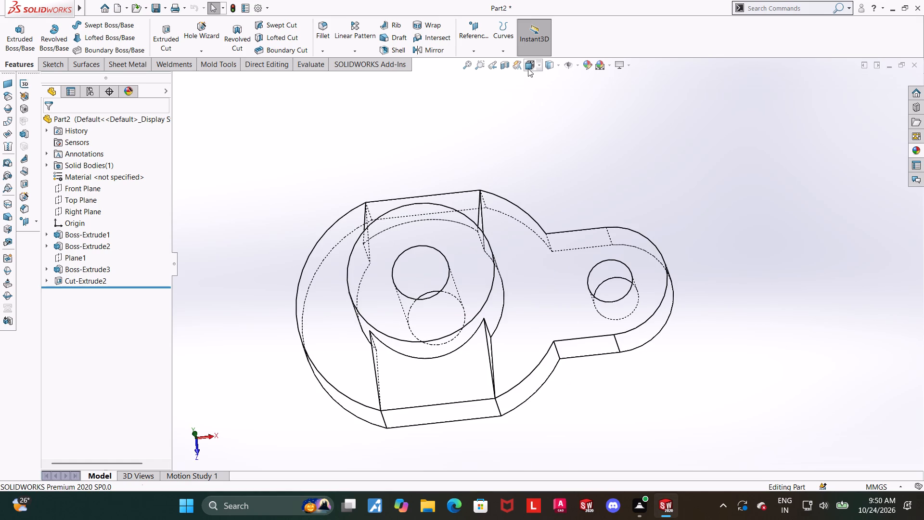
click(528, 68)
click(406, 310)
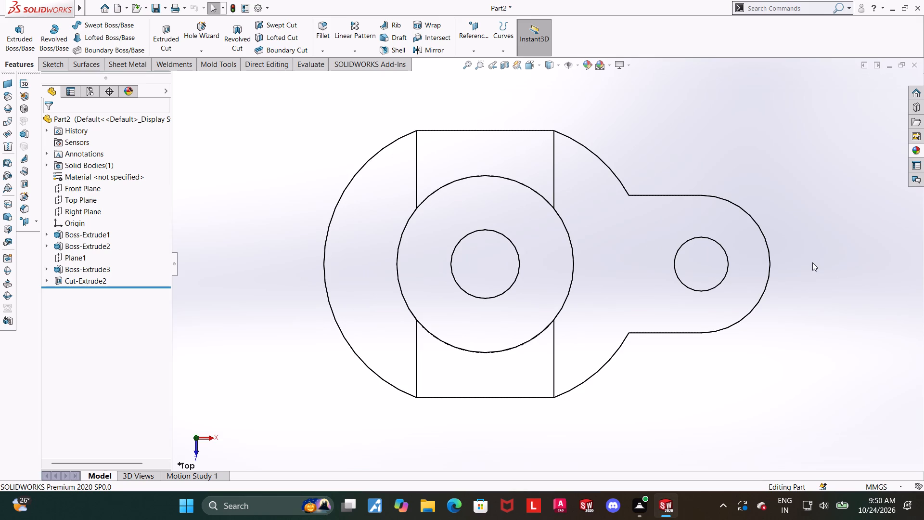
Show the part in the isometric view with the Shaded With Edges display style.
key(ctrl+7)
click(547, 68)
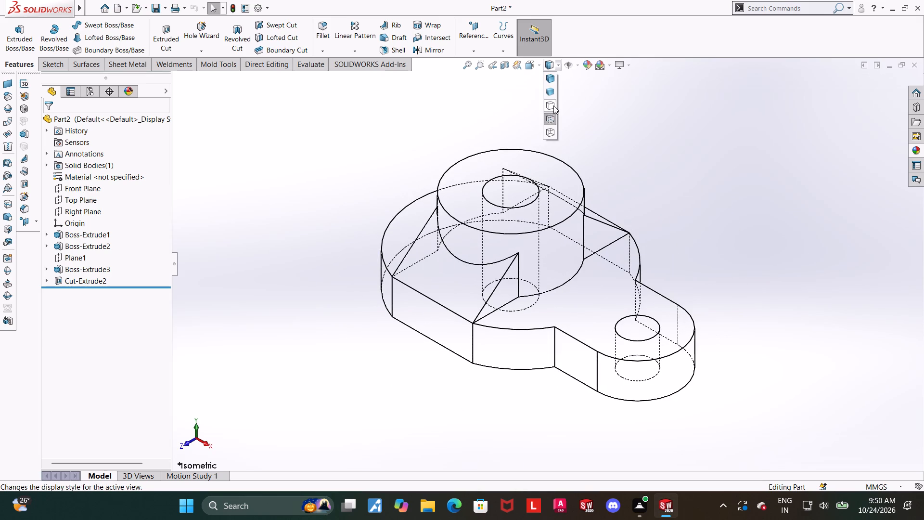
click(549, 79)
Apply a light magenta colour from the standard swatches to the whole part's appearance.
right_click(69, 119)
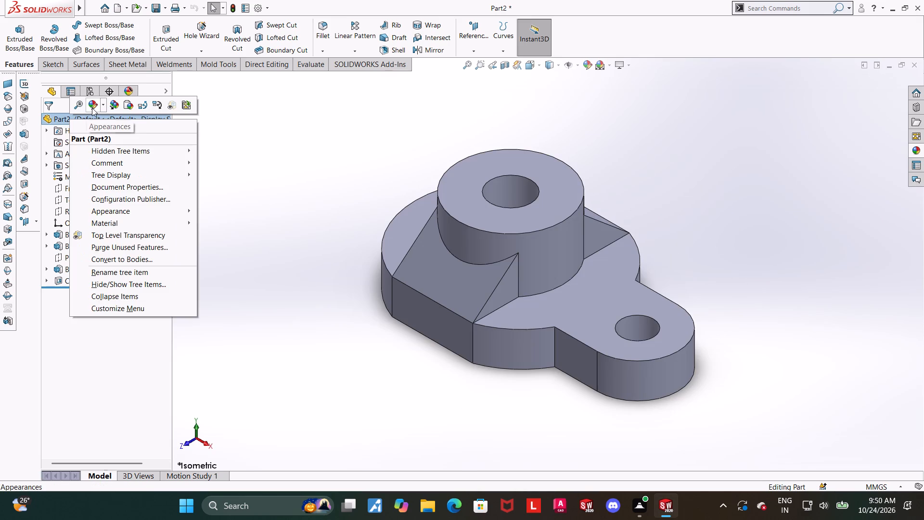
click(92, 108)
click(108, 128)
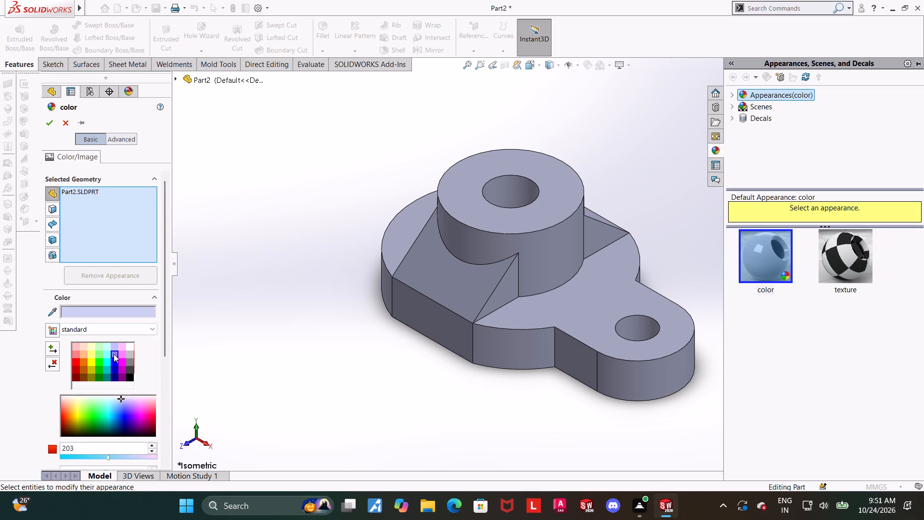
click(114, 354)
click(121, 353)
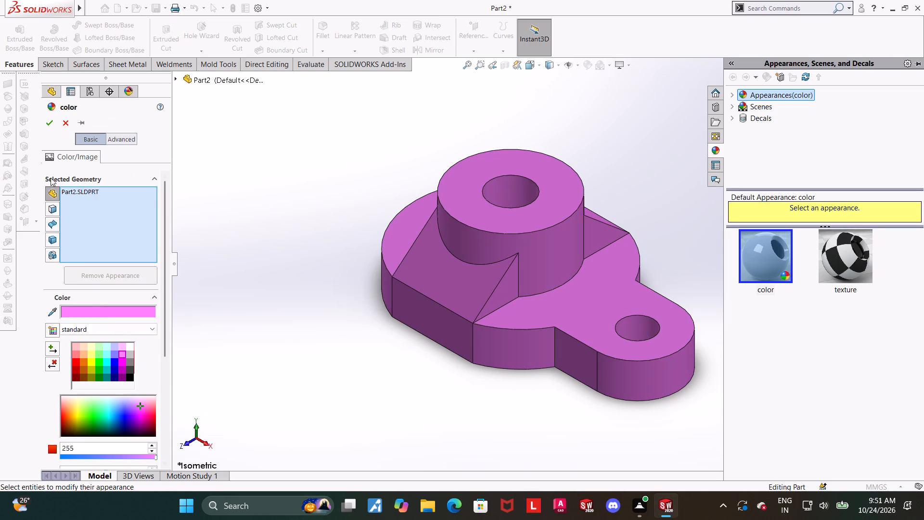
click(48, 123)
click(286, 424)
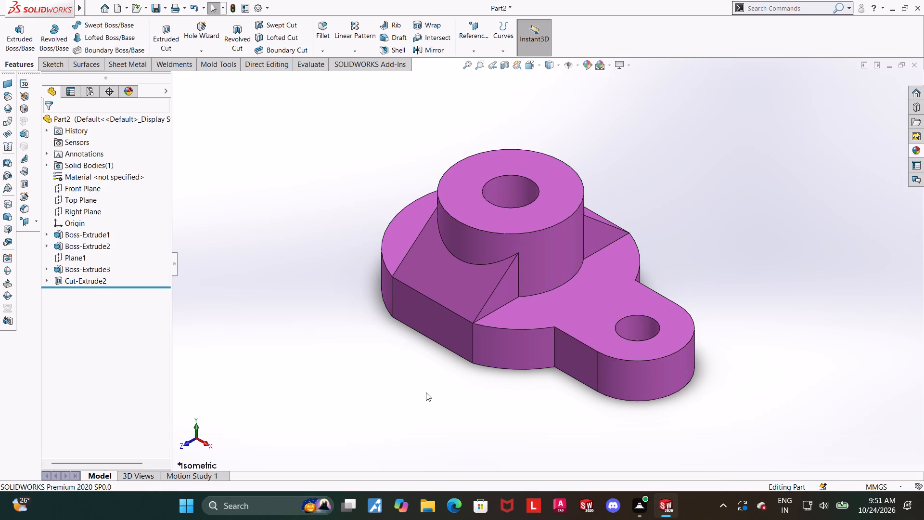
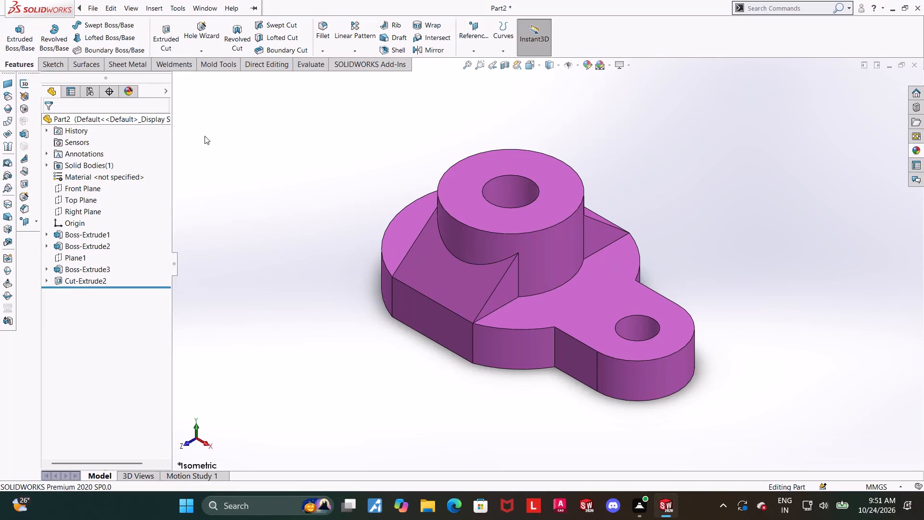
Save the part in the Downloads folder as a SOLIDWORKS Part file named "offset flanged pillow".
click(256, 142)
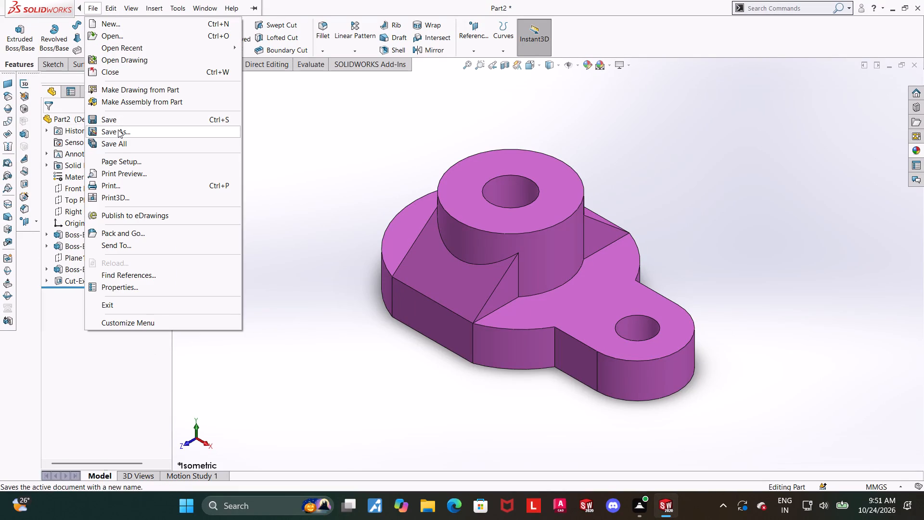
click(118, 130)
text(offsey)
key(space)
key(BackSpace)
key(BackSpace)
text(t flanged)
key(space)
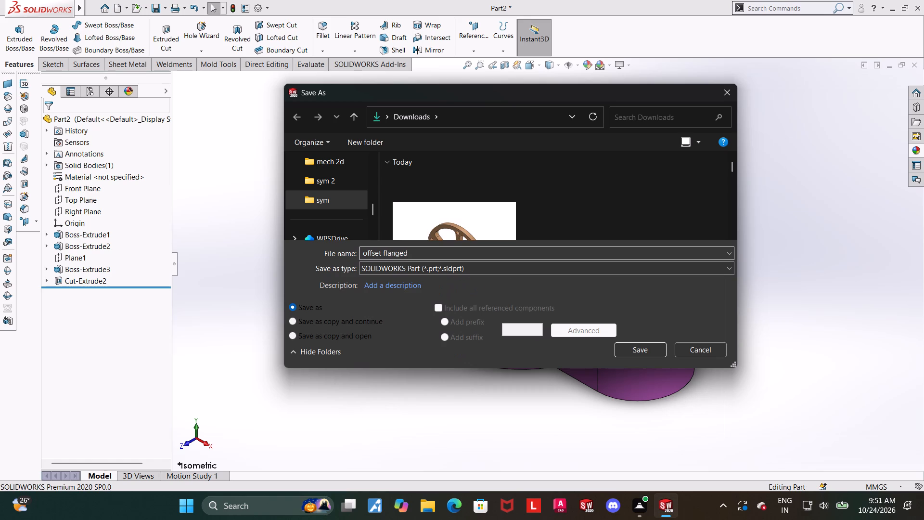
text(pillow)
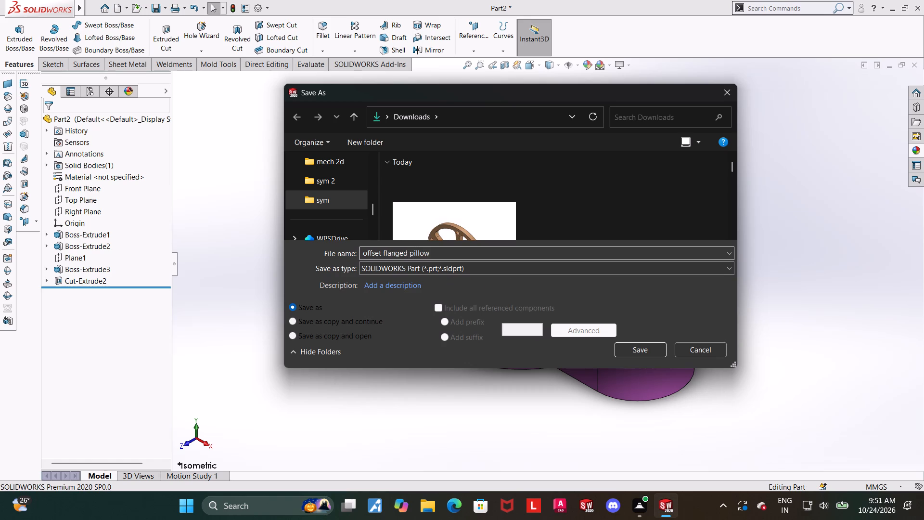
key(Return)
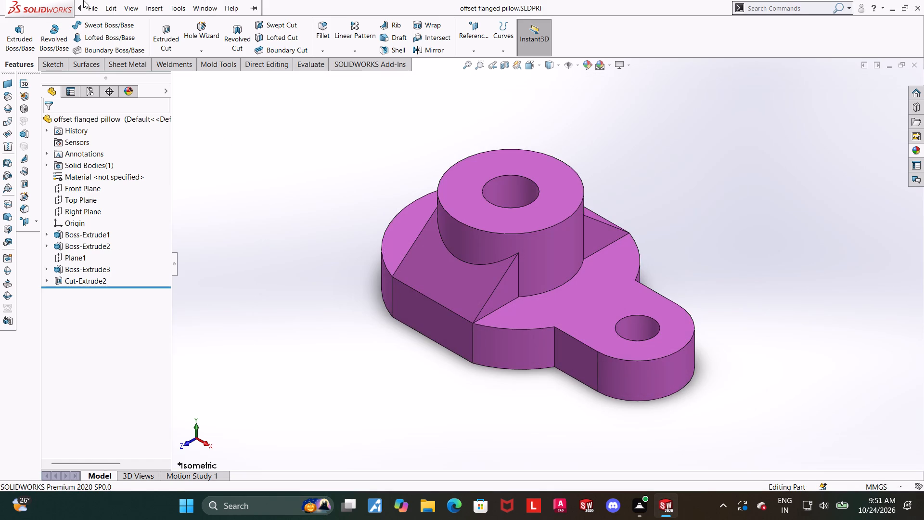
Save the part also as an Adobe Portable Document Format (*.pdf) file in Downloads, keeping the same file name.
click(102, 131)
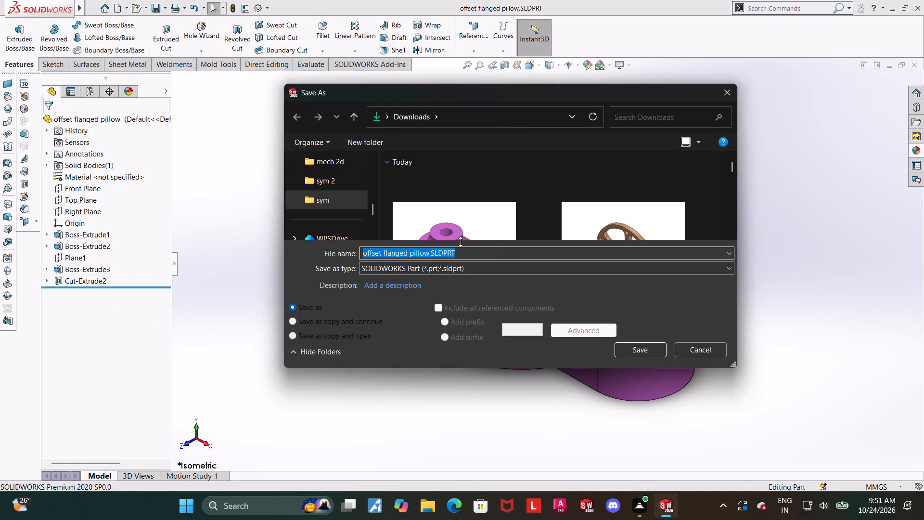
click(462, 266)
click(482, 78)
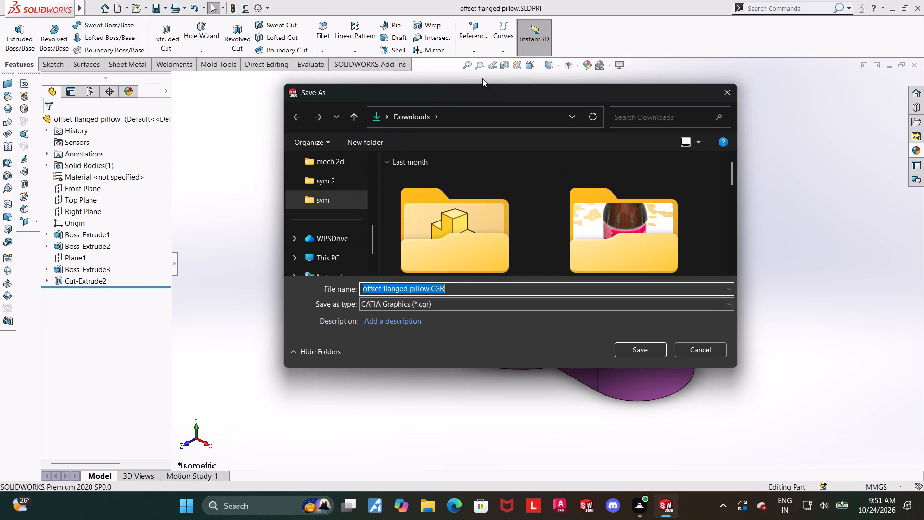
click(428, 307)
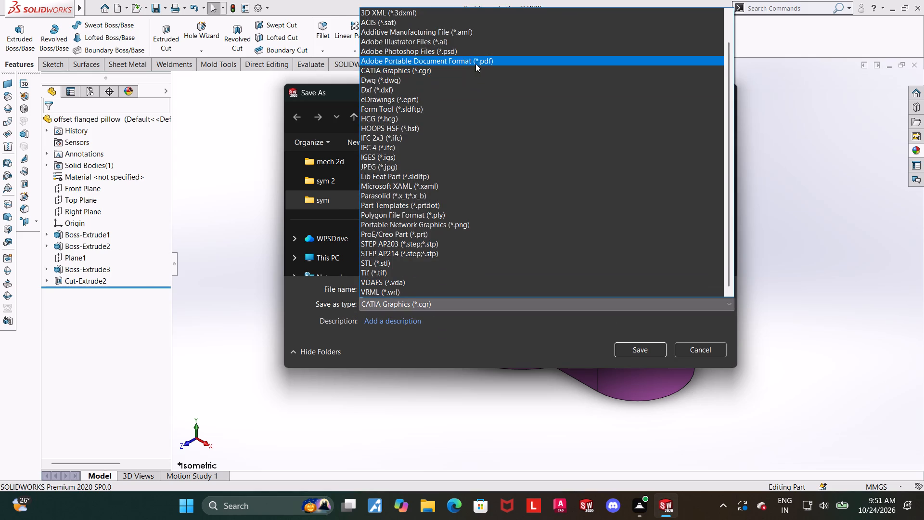
click(475, 64)
click(648, 370)
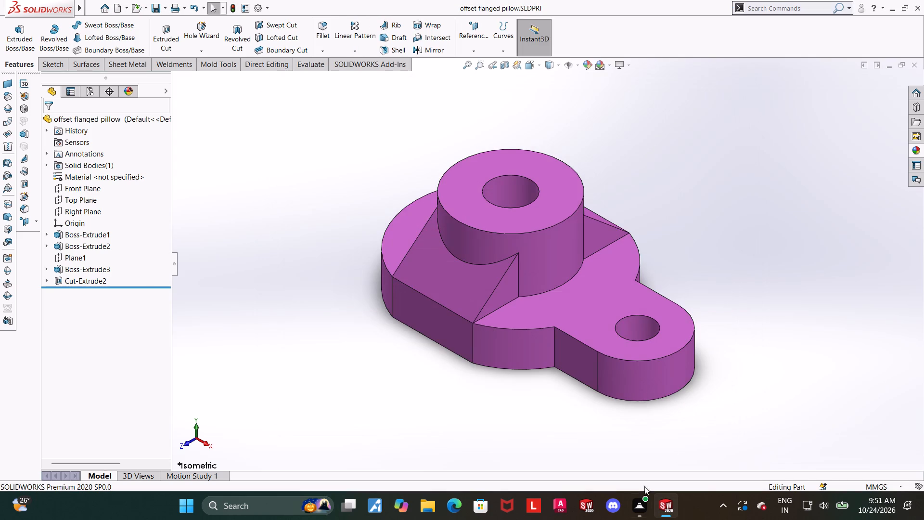